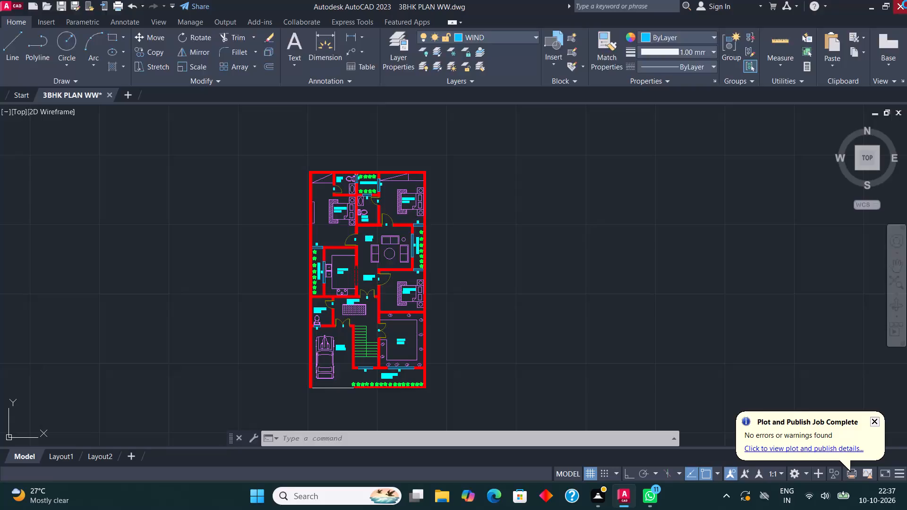
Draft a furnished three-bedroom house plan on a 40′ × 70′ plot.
Quit AutoCAD with the 3BHK PLAN WW drawing open.
left_click(444, 273)
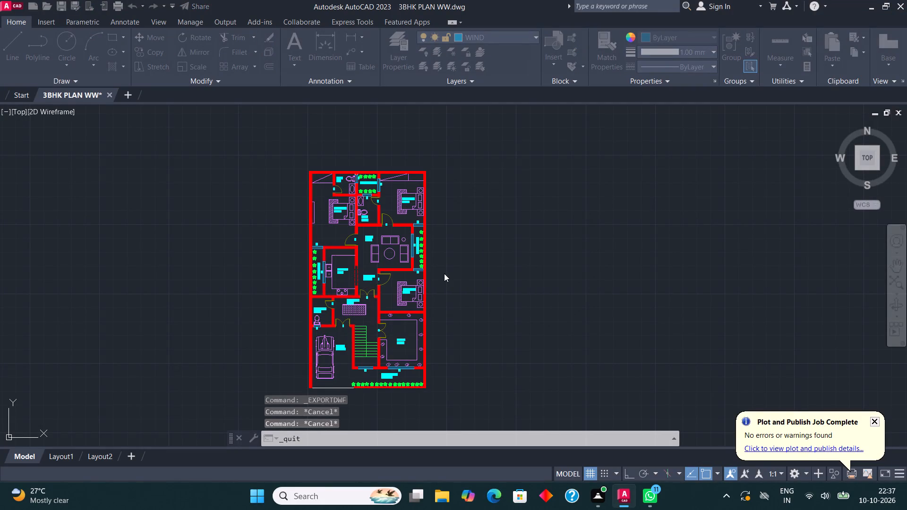
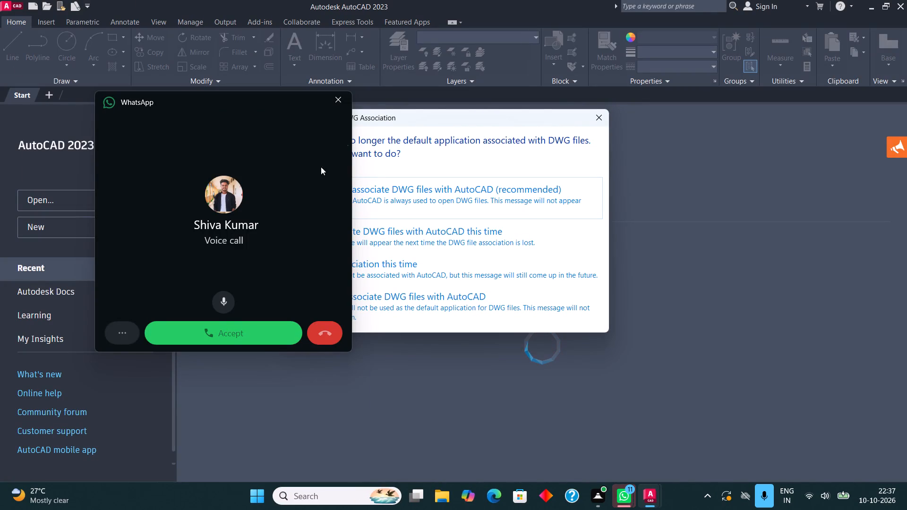
Dismiss the incoming call window and the DWG association prompt, and create a new blank drawing.
left_click(344, 105)
left_click(592, 118)
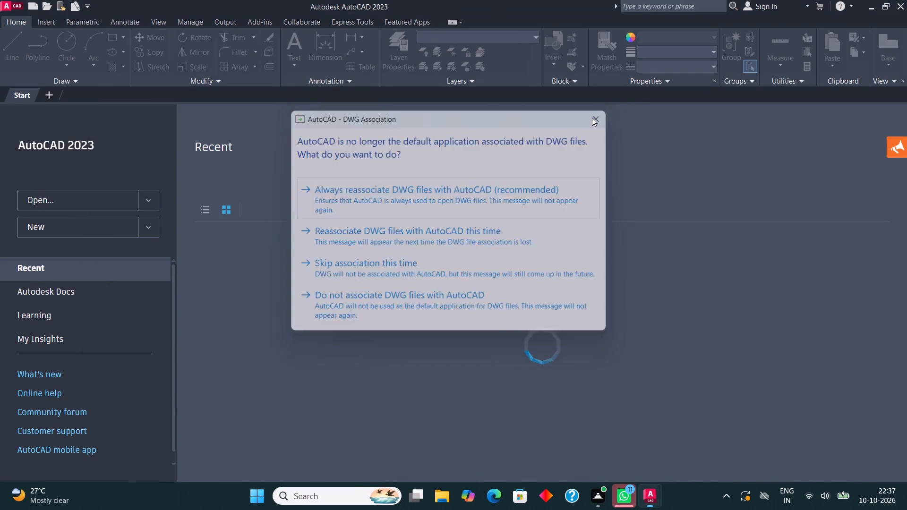
left_click(114, 222)
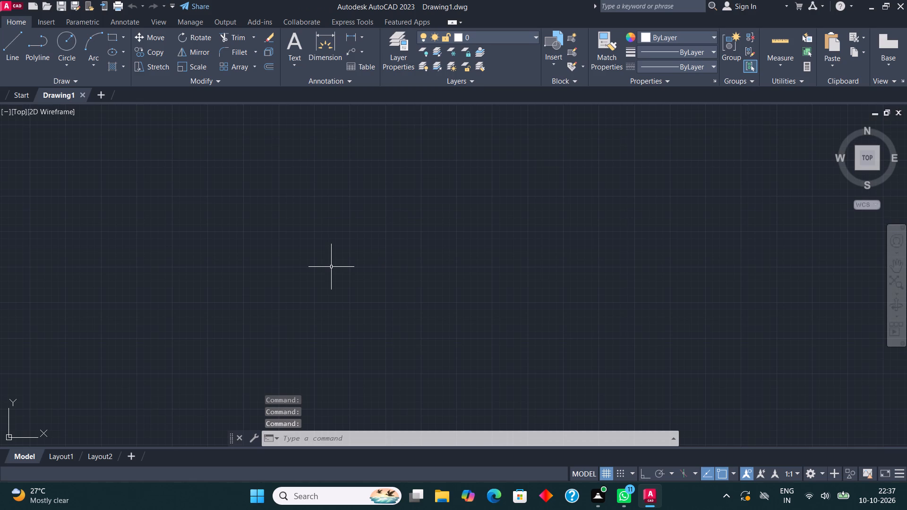
Check the Open and Save settings in the program options and accept them as they are.
type("OP")
key("Return")
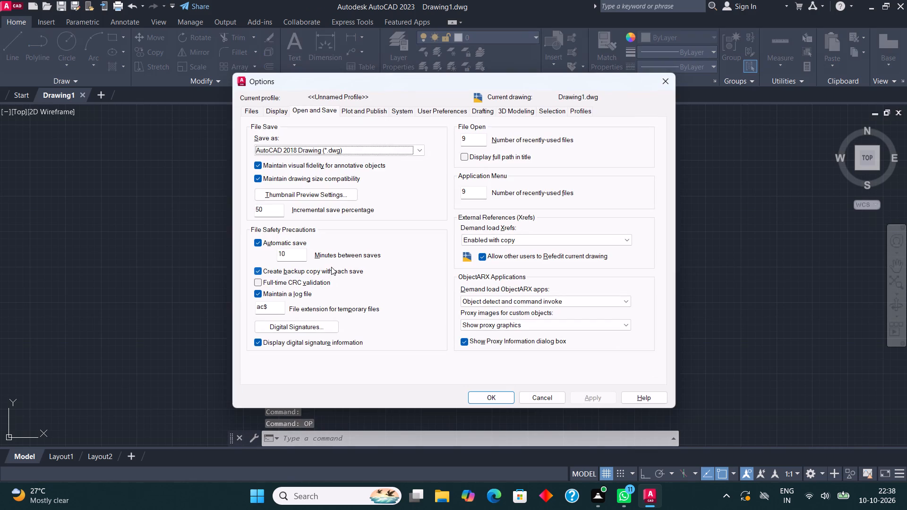
left_click(502, 397)
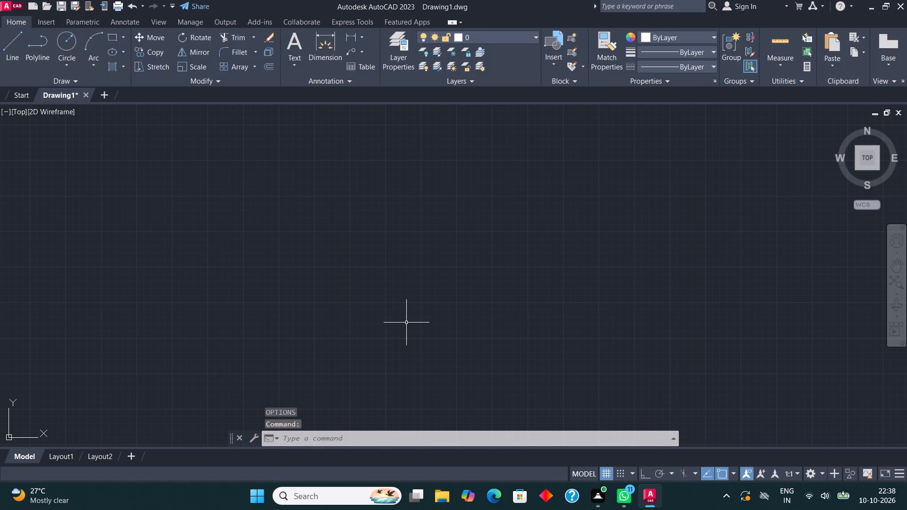
Set the drawing units to Architectural length with 0'-0" precision and an insertion scale of Inches.
type("UN")
key("Return")
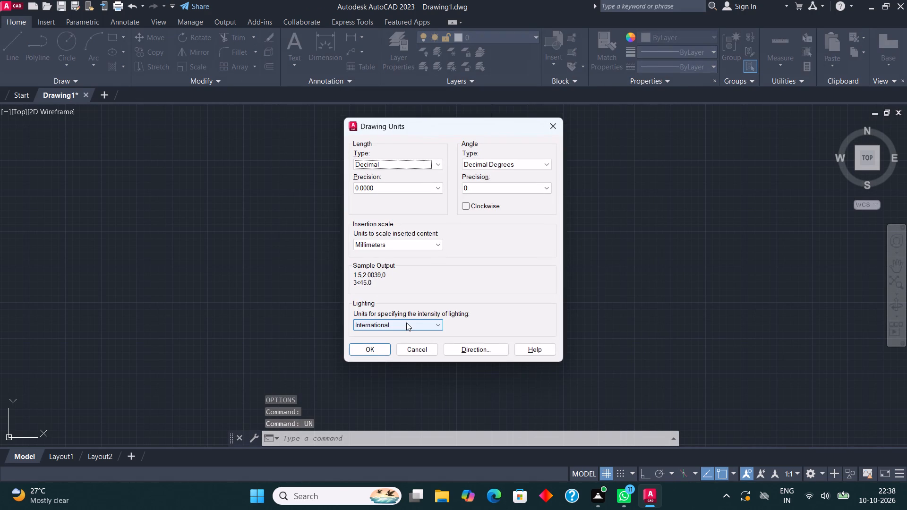
left_click(422, 171)
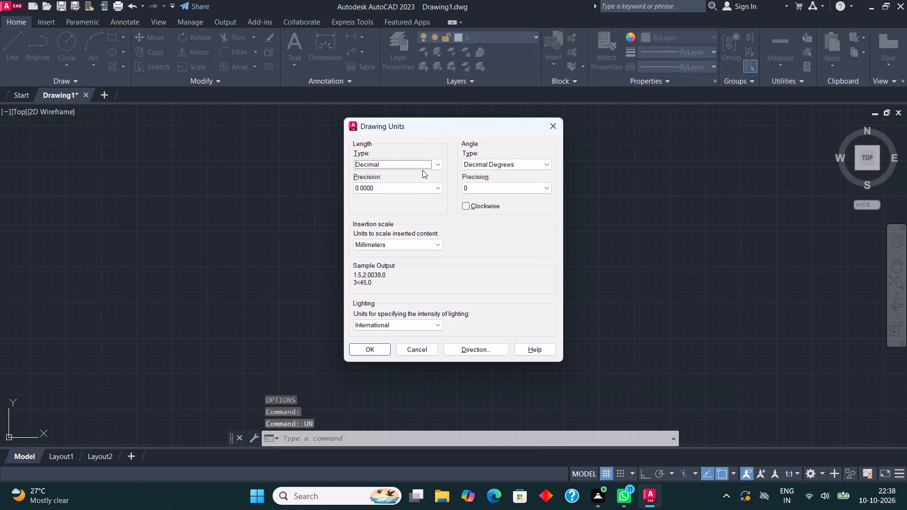
left_click(424, 164)
left_click(400, 173)
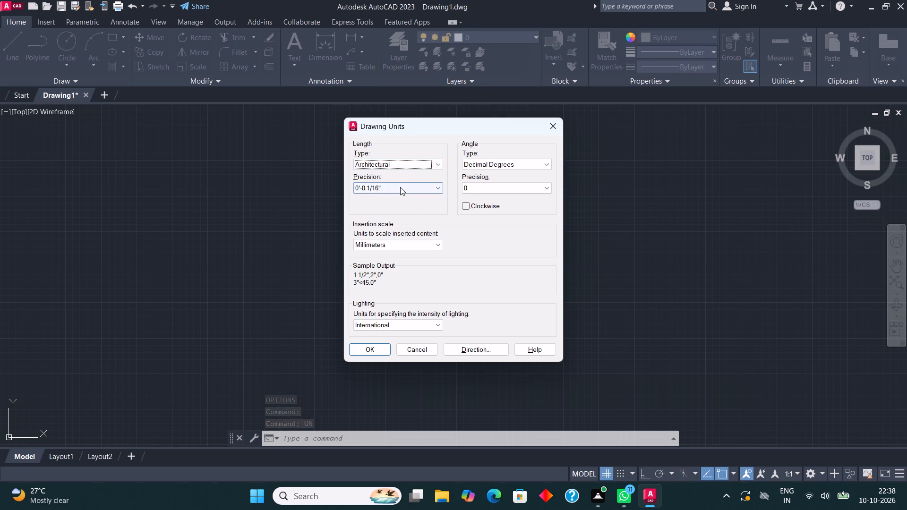
left_click(400, 187)
left_click(393, 197)
left_click(397, 240)
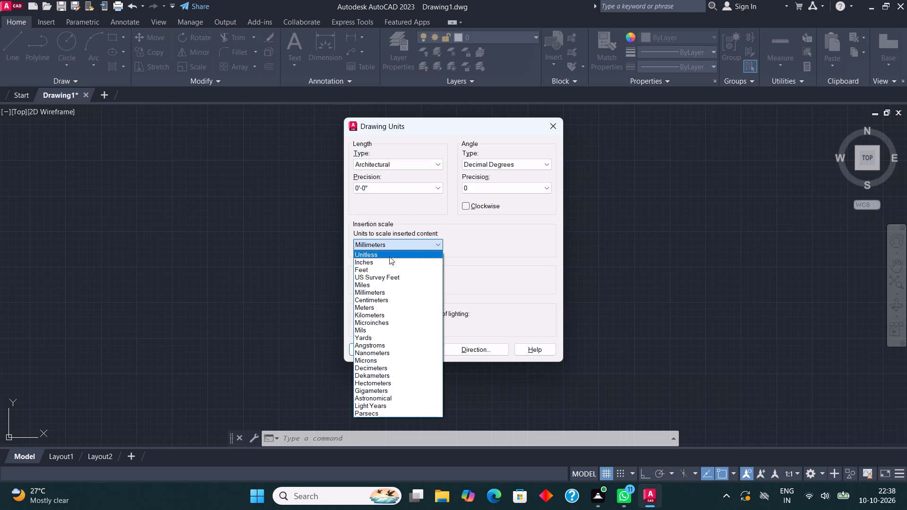
left_click(388, 263)
left_click(381, 353)
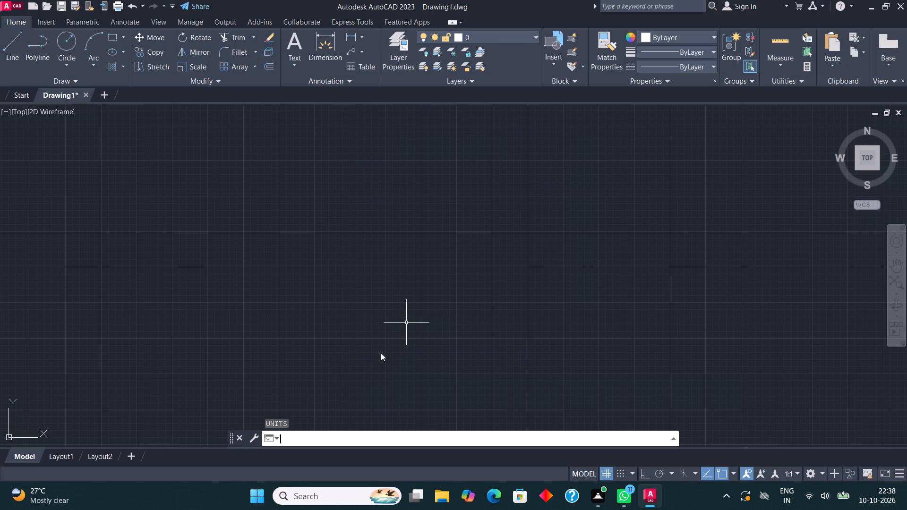
Modify the ISO-25 dimension style's primary units to Architectural format with 0'-0" precision.
type("DIM")
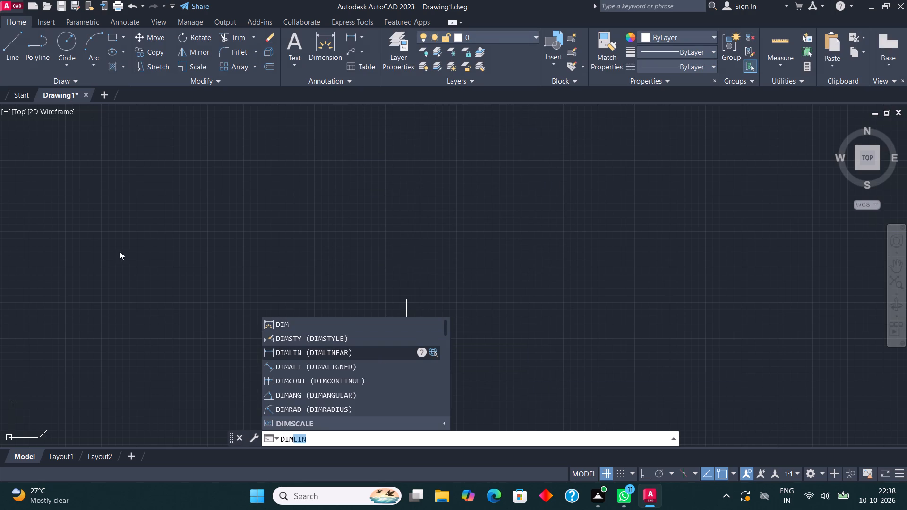
left_click(297, 334)
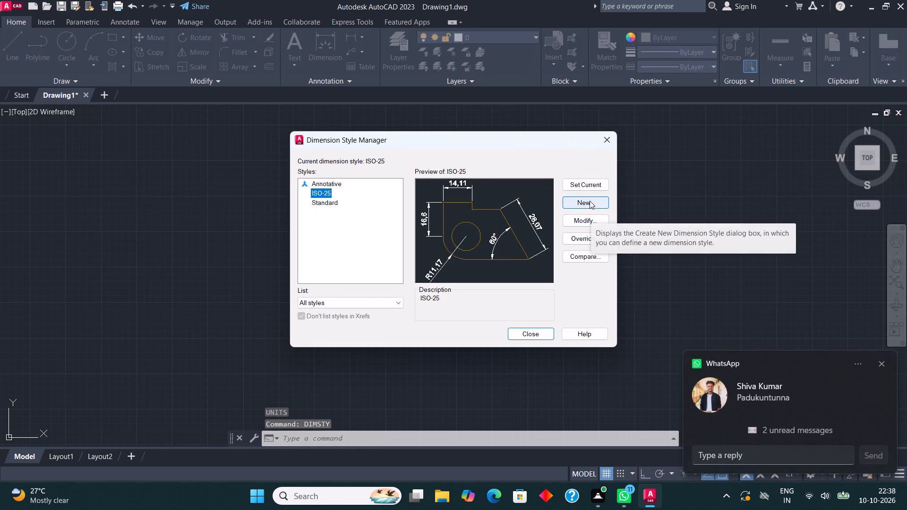
left_click(587, 219)
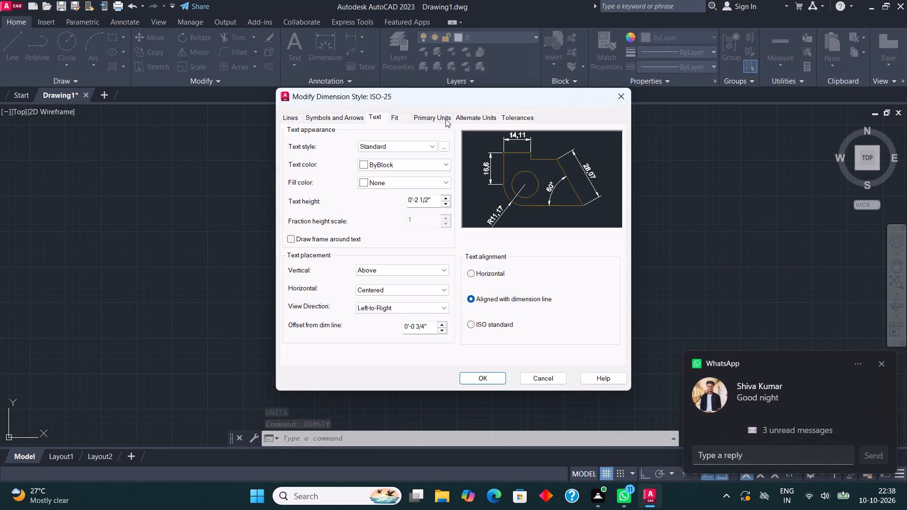
left_click(445, 119)
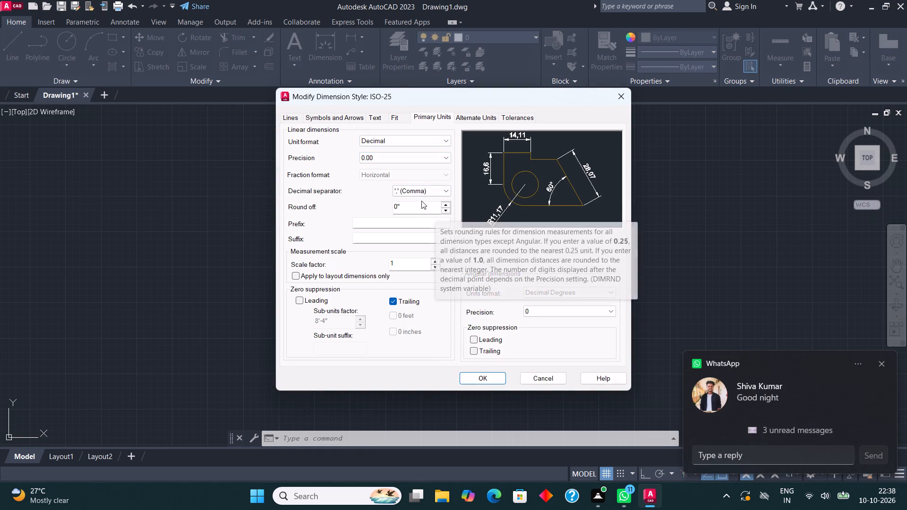
left_click(400, 142)
left_click(398, 171)
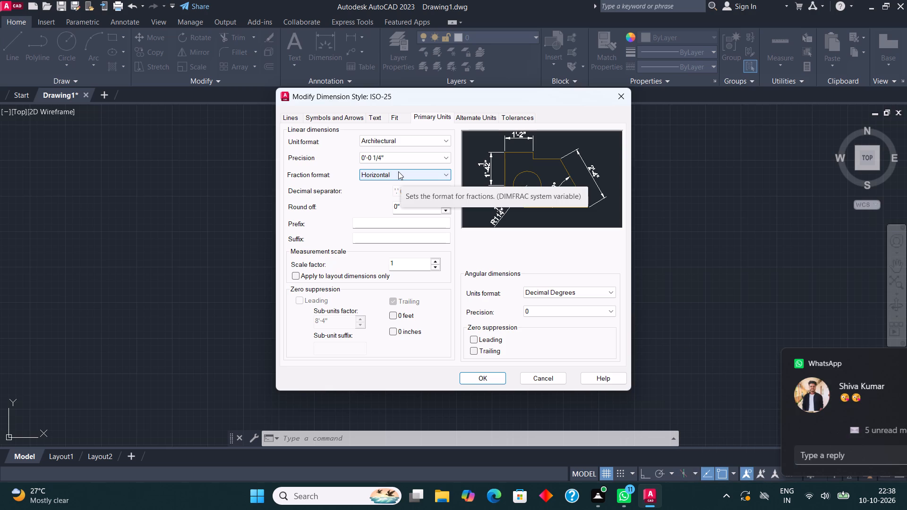
left_click(402, 160)
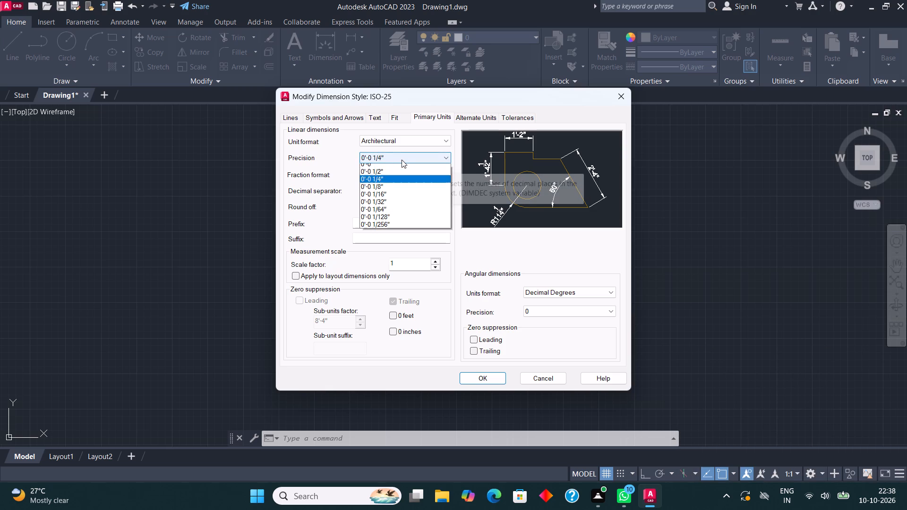
left_click(391, 168)
Set the ISO-25 dimension text height to 5" and make that style current.
left_click(376, 114)
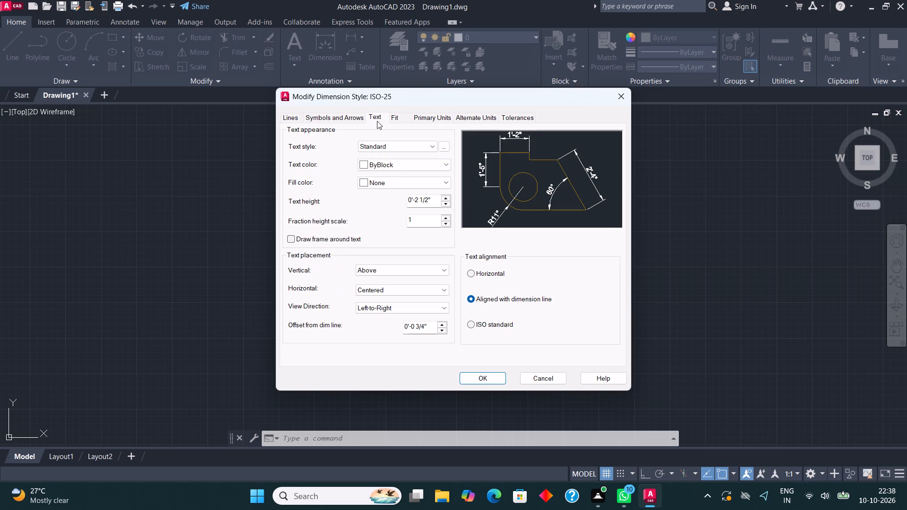
left_click_drag(438, 196, 381, 203)
key("5")
key("shift+quotedbl")
left_click(490, 384)
left_click(589, 177)
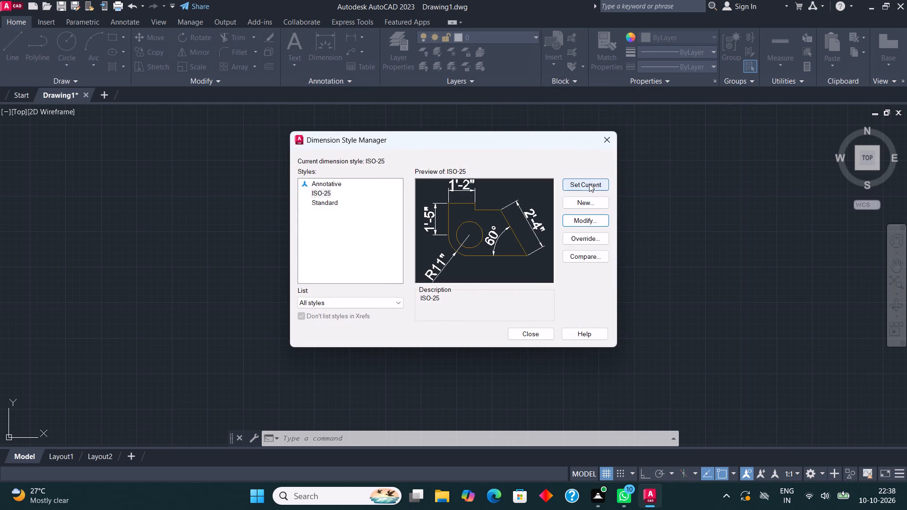
left_click(589, 184)
left_click(536, 334)
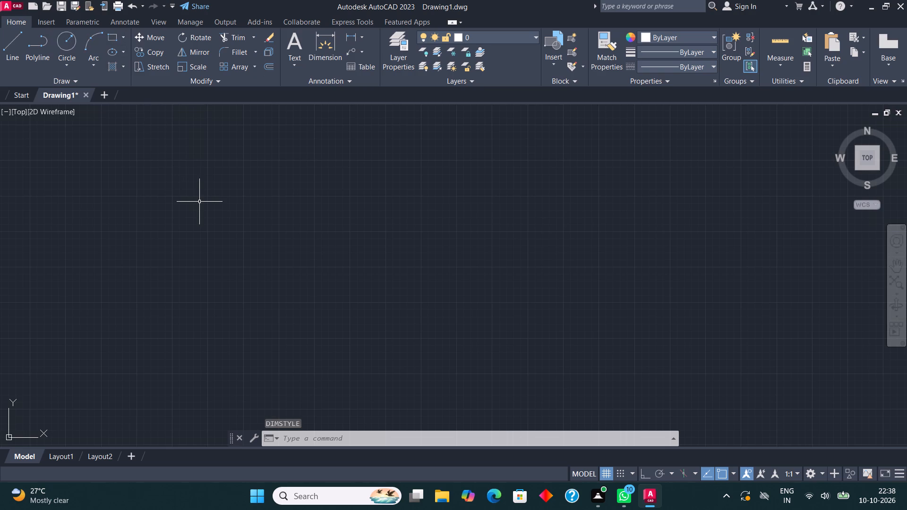
With Ortho on, draw a closed rectangular plot outline from lines, 40' wide and 70' high.
key("F8")
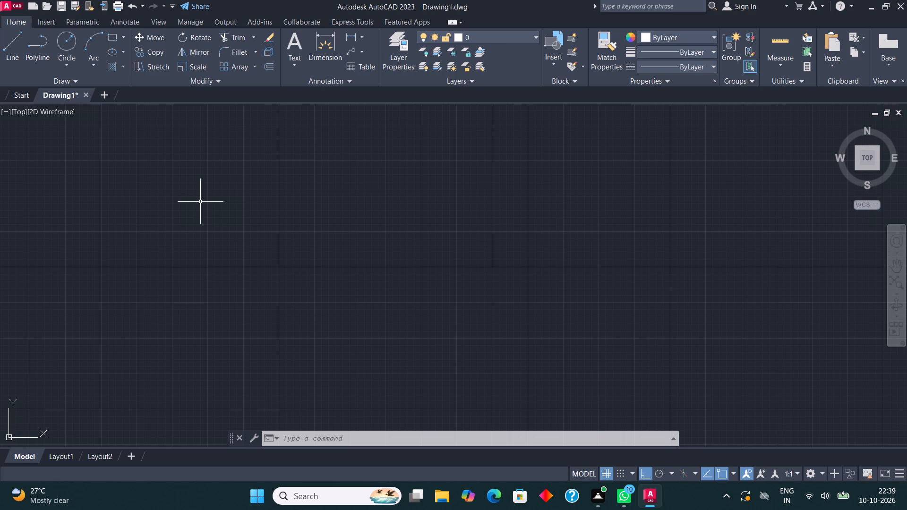
left_click(6, 34)
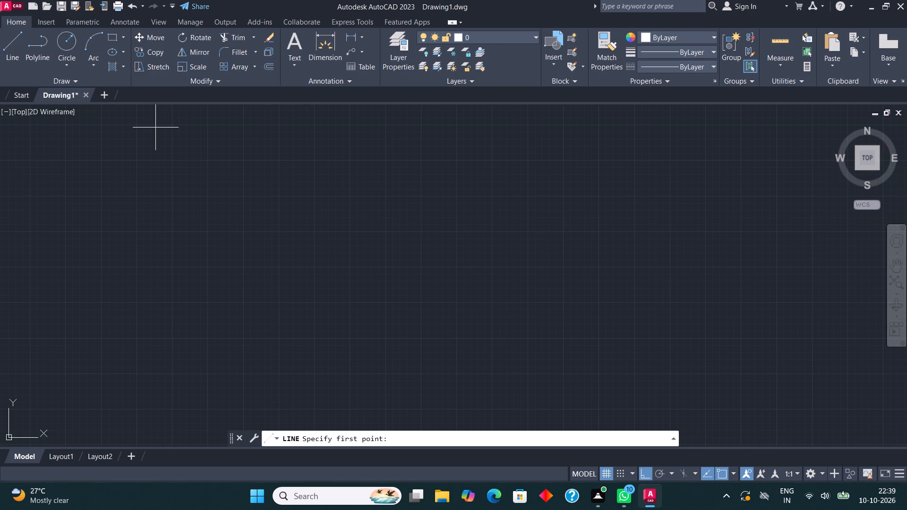
left_click(204, 208)
type("40'")
key("Return")
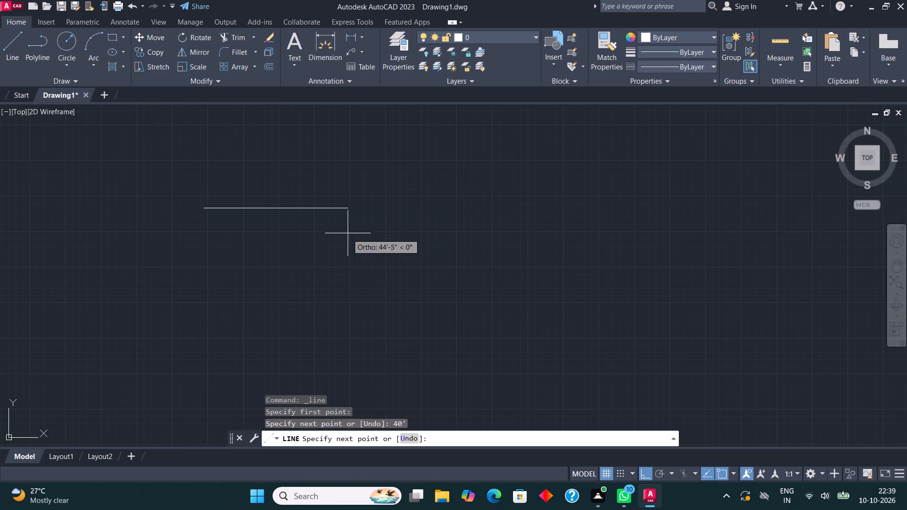
type("70'")
key("Return")
type("40")
key("apostrophe")
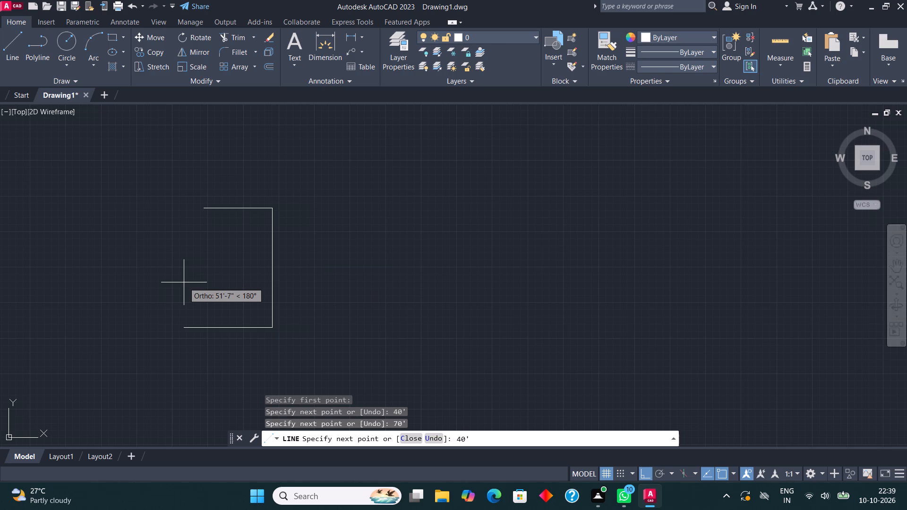
key("Return")
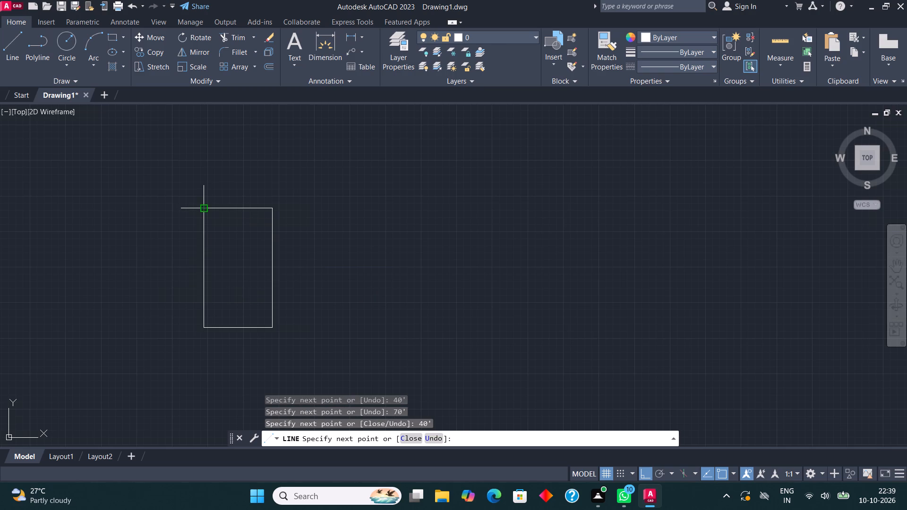
left_click(205, 208)
middle_click_drag(245, 187, 416, 190)
key("Escape")
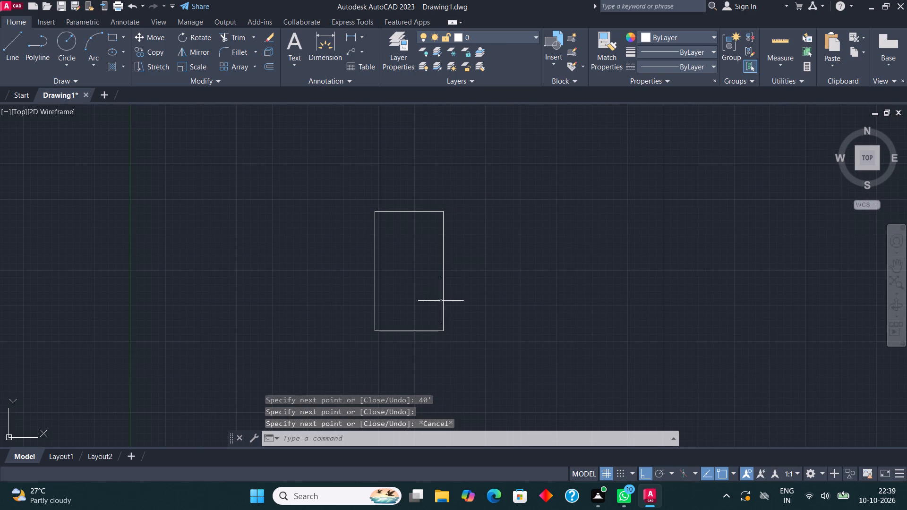
Trace a rectangle over the 40' by 70' line outline, from its upper-left corner to its lower-right corner.
middle_click_drag(431, 328, 396, 303)
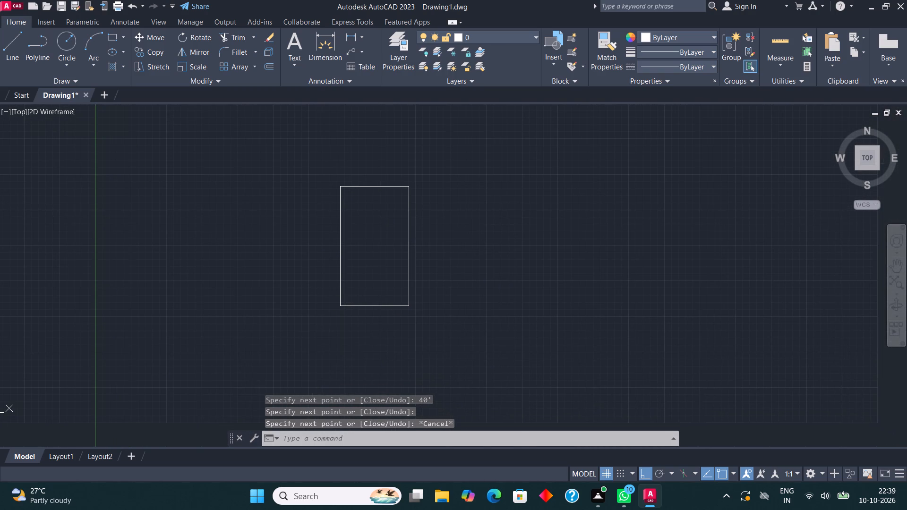
scroll(396, 303, "up", 1)
middle_click_drag(365, 263, 358, 266)
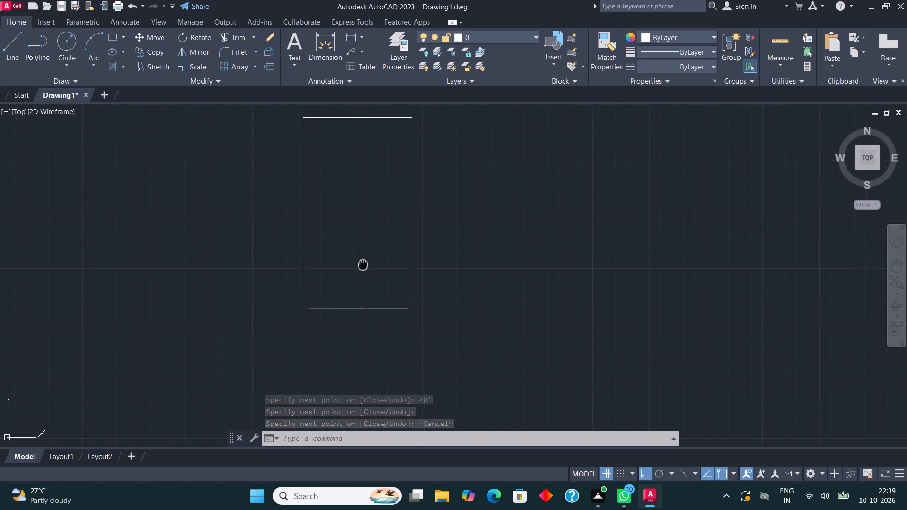
middle_click_drag(358, 266, 295, 347)
left_click(113, 40)
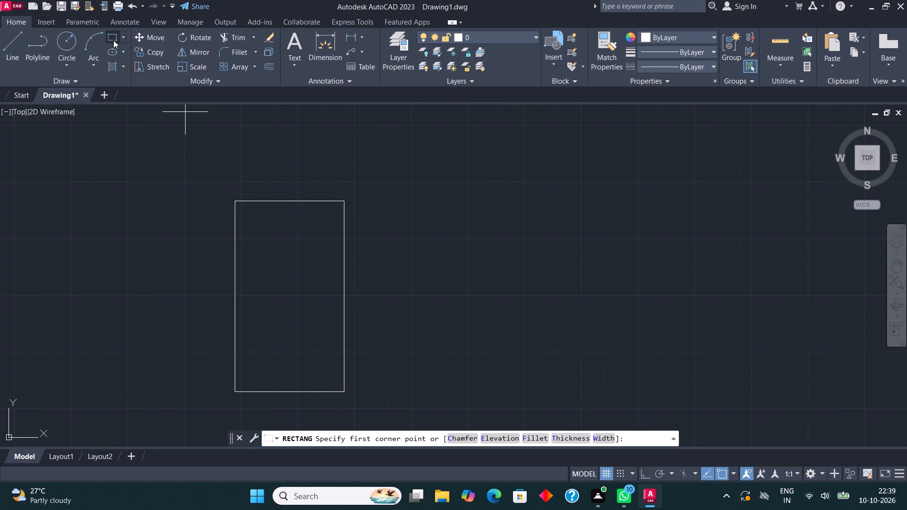
left_click(233, 198)
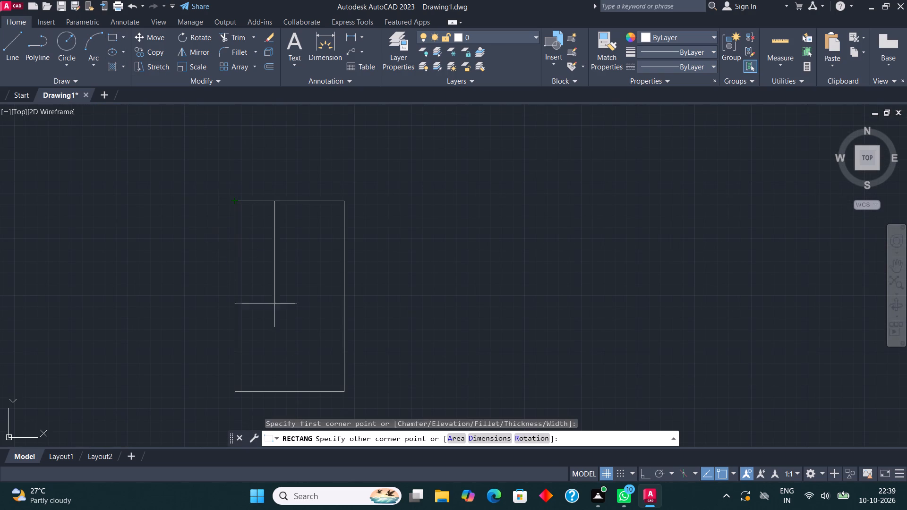
left_click(342, 394)
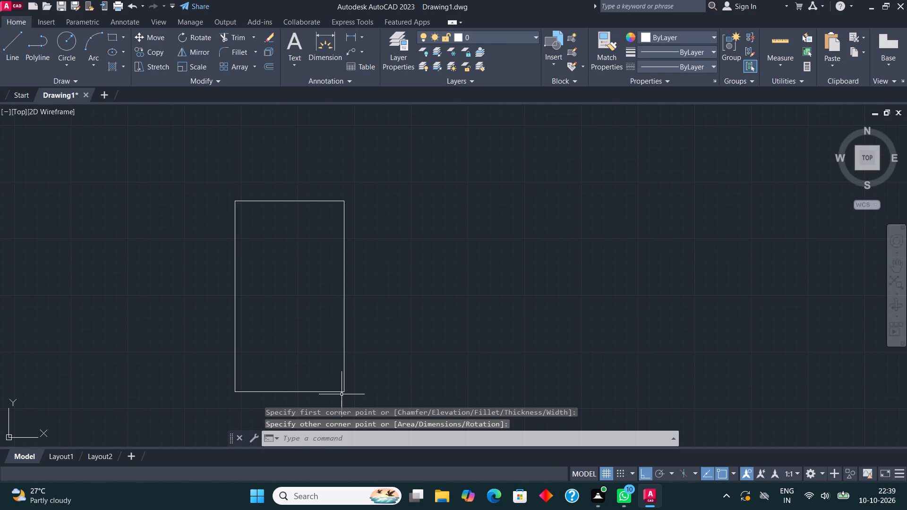
key("Escape")
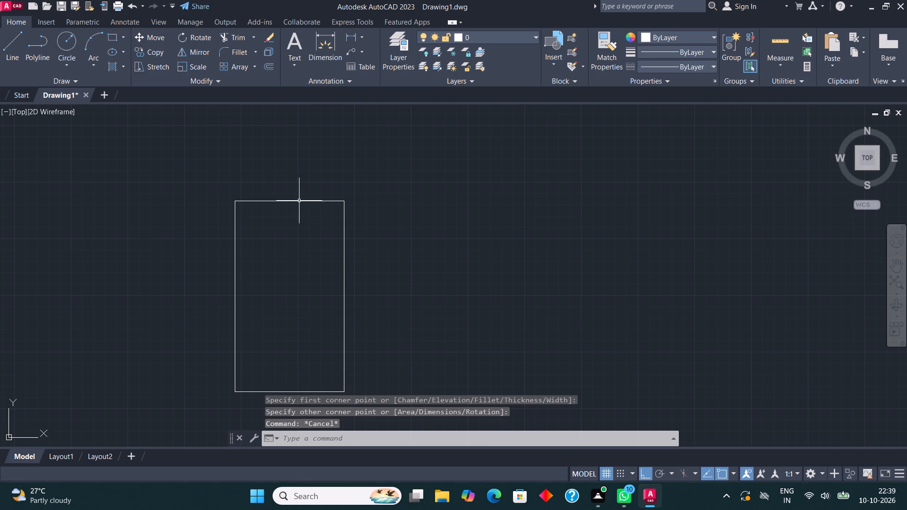
Offset the traced rectangle 9" inward to form the outer wall thickness.
left_click(301, 201)
left_click(265, 65)
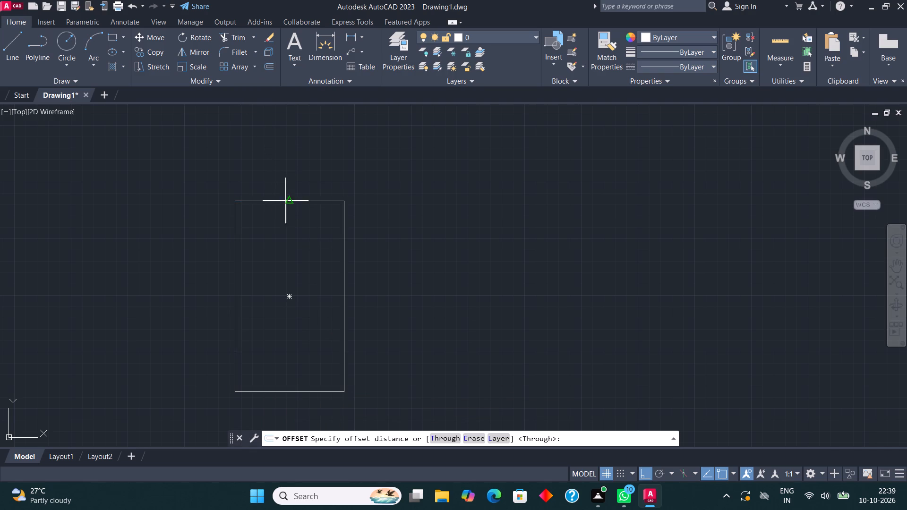
left_click(286, 202)
key("9")
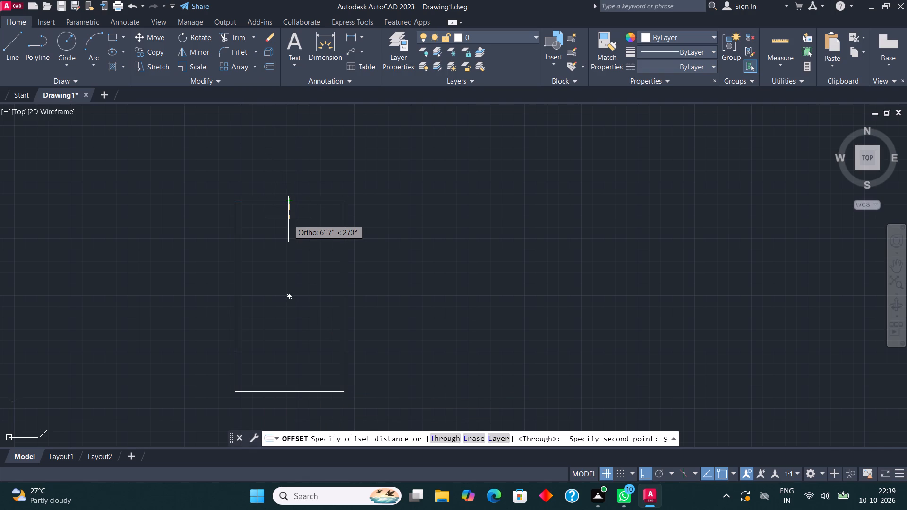
key("shift+quotedbl")
key("Return")
left_click(290, 230)
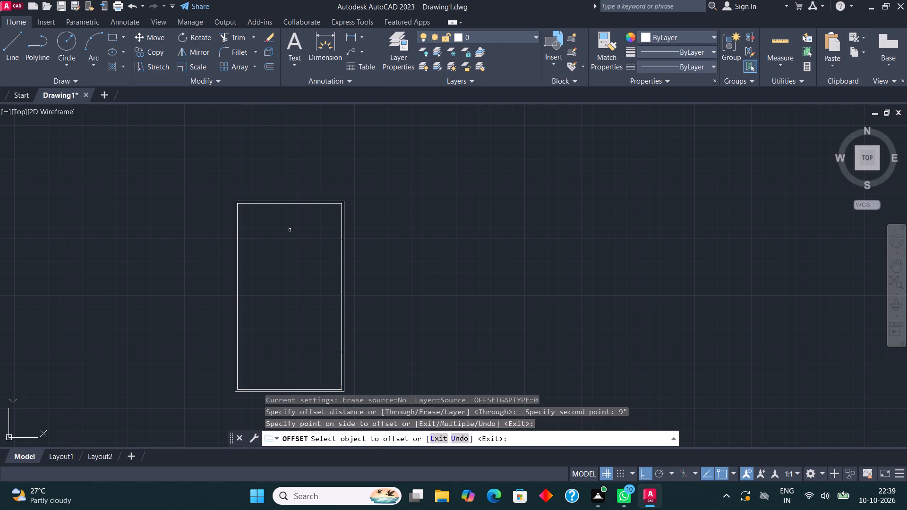
Draw a room outline with lines from the inner wall's upper-left corner: 6' right, 8'6" down, and back to the left wall.
key("Escape")
left_click(14, 43)
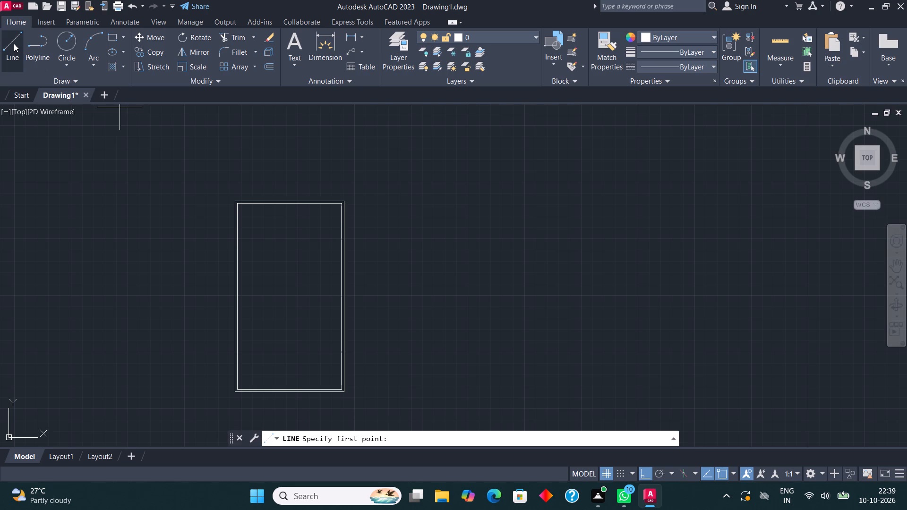
scroll(227, 207, "up", 3)
middle_click_drag(308, 199, 296, 211)
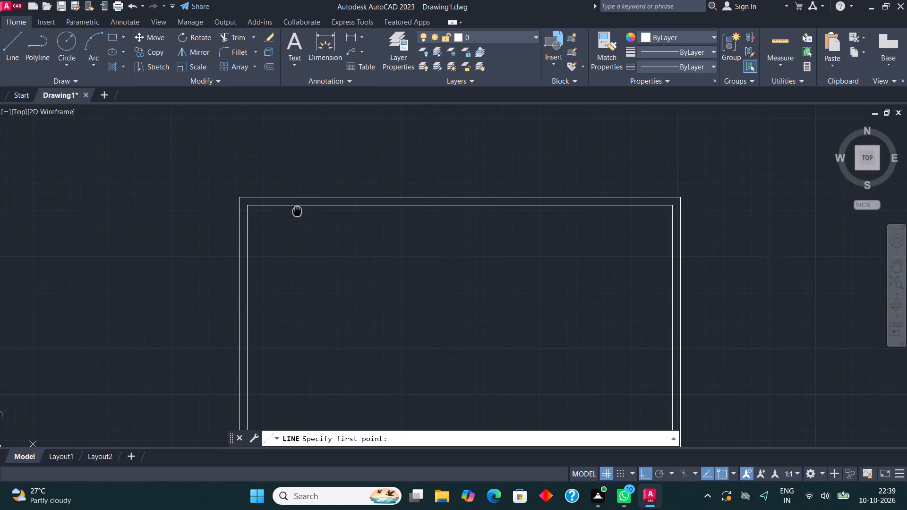
middle_click_drag(296, 211, 283, 228)
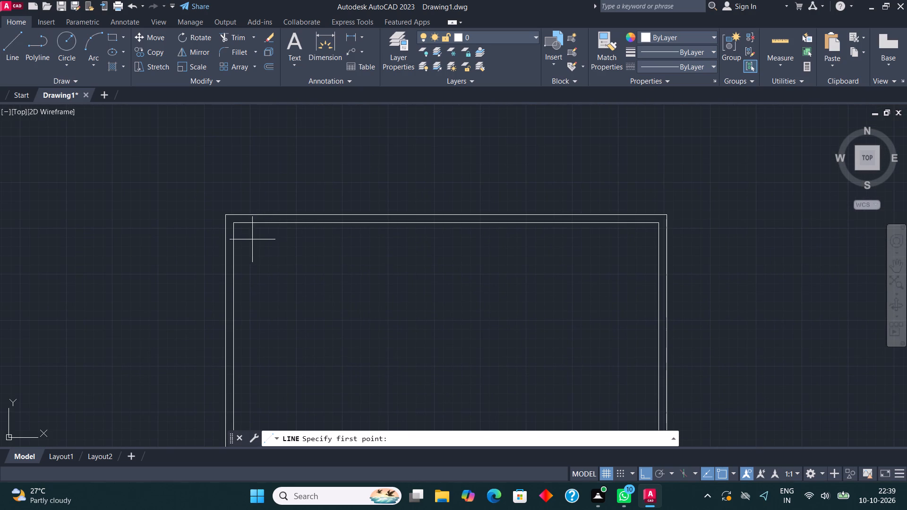
left_click(235, 224)
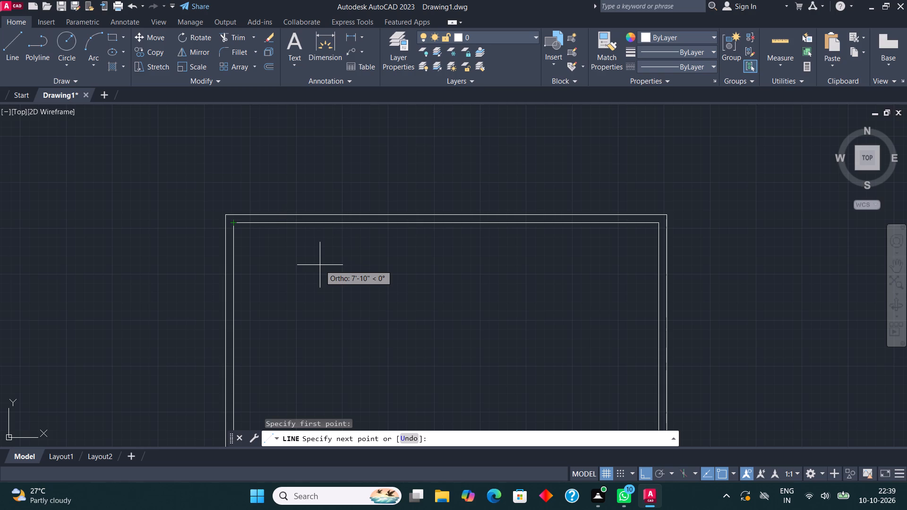
type("6'")
key("Return")
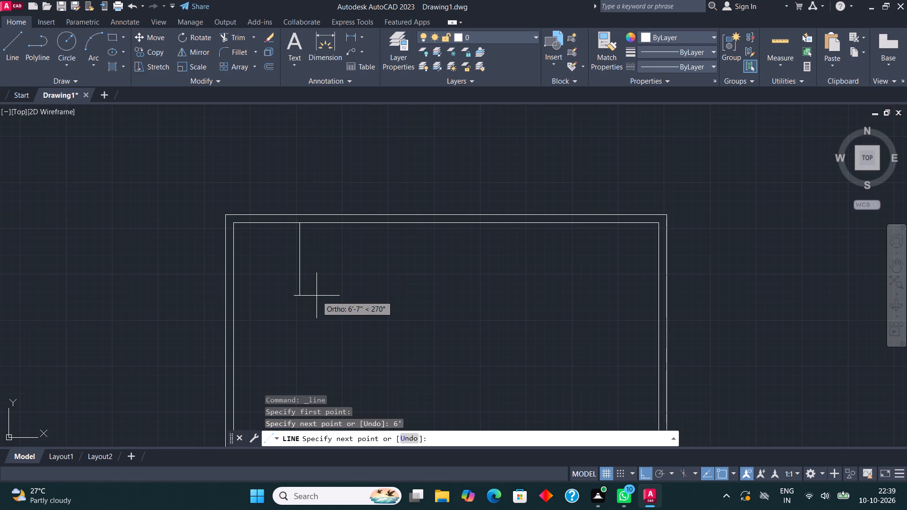
type("8'")
type("6\"")
key("Return")
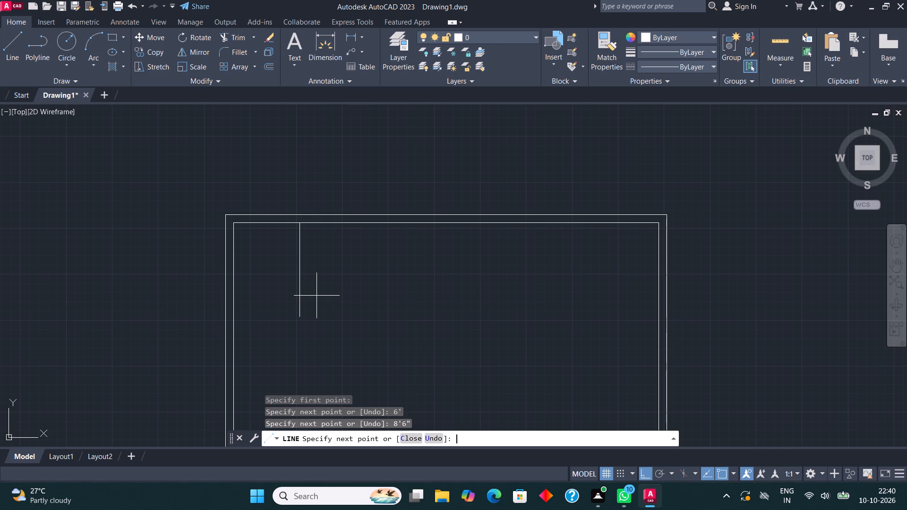
left_click(233, 315)
key("Escape")
Offset the corner room's right and bottom lines 4.5" outward to form partition walls.
middle_click_drag(216, 311, 283, 295)
left_click(391, 303)
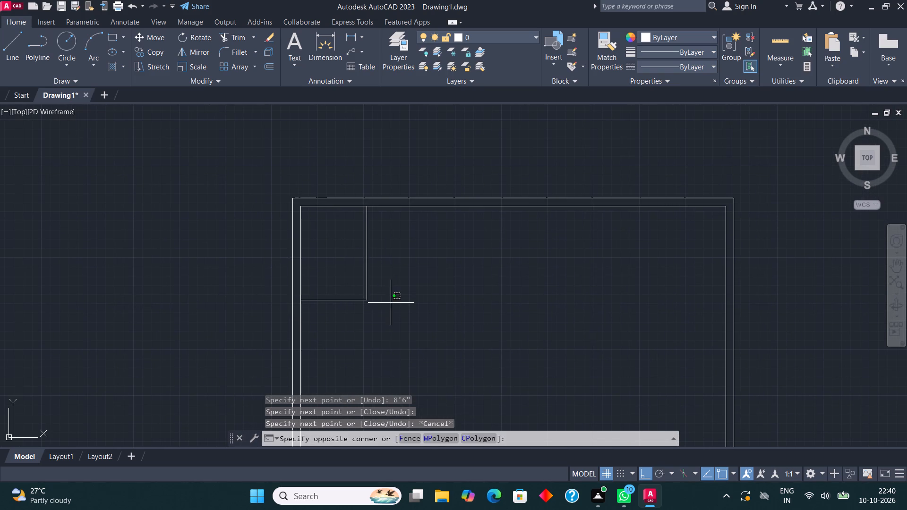
left_click(352, 260)
left_click(270, 68)
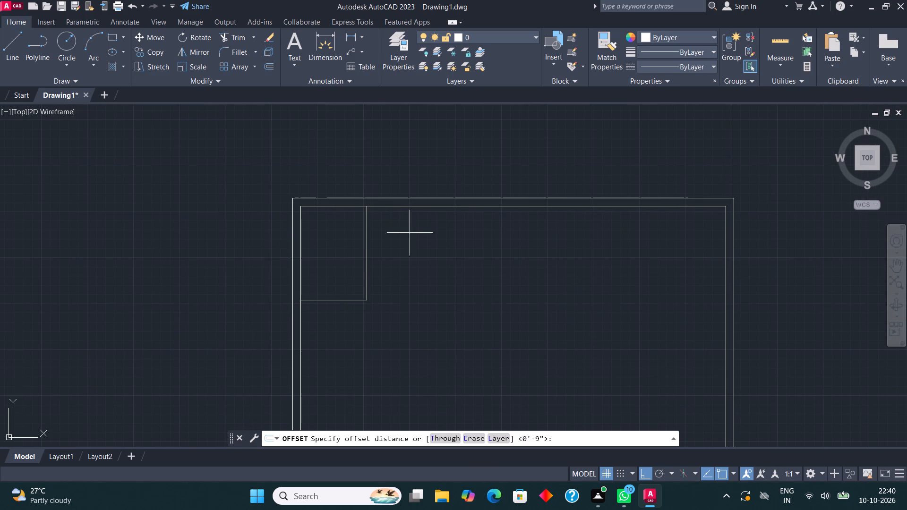
left_click(366, 256)
type("4.5")
key("shift+quotedbl")
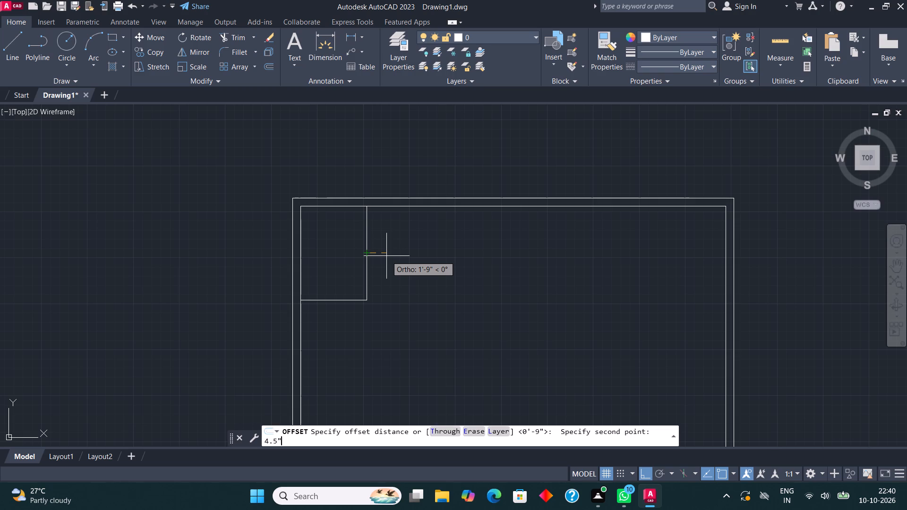
key("Return")
left_click(367, 248)
left_click(378, 254)
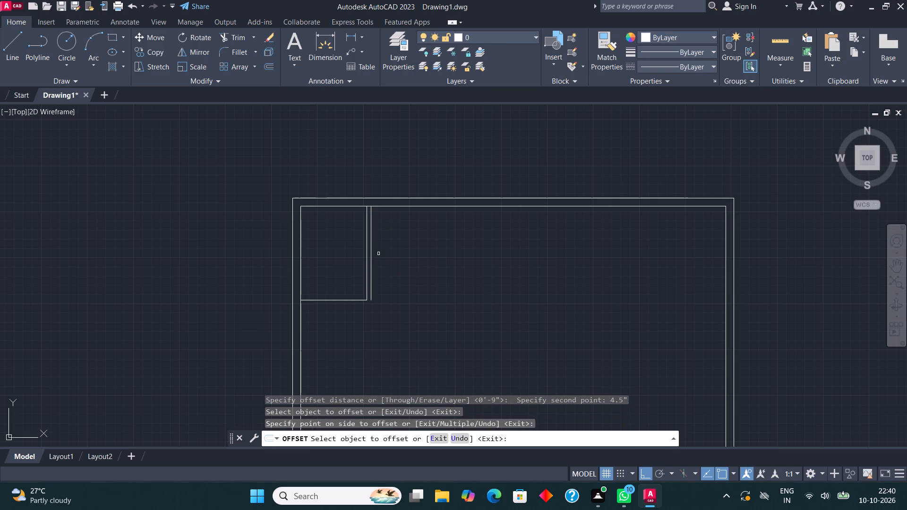
left_click(355, 297)
left_click(348, 297)
left_click(348, 300)
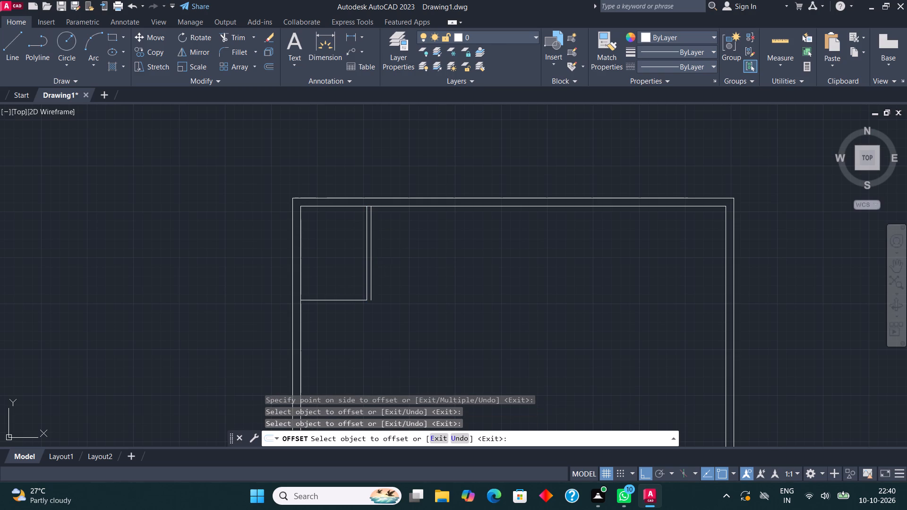
left_click(342, 333)
Fillet the two offset partition lines so they meet at the corner room's lower-right outer corner.
left_click(239, 49)
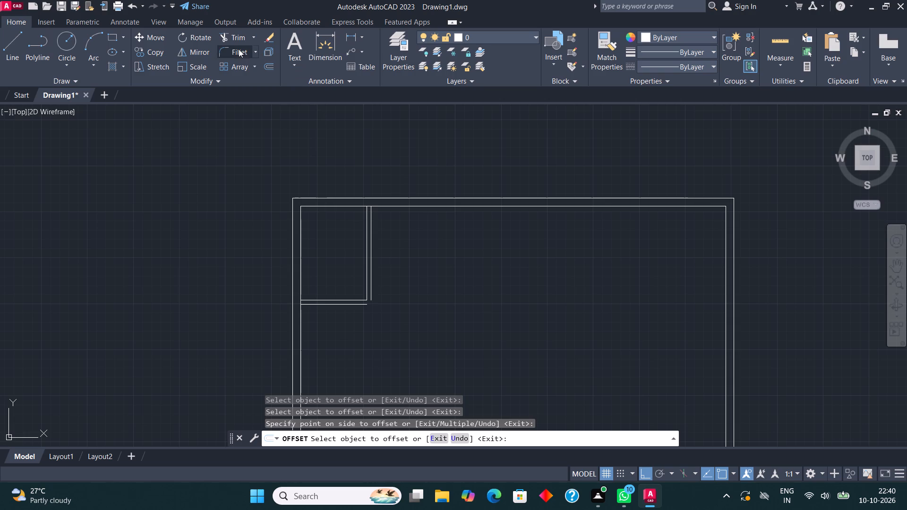
left_click(372, 268)
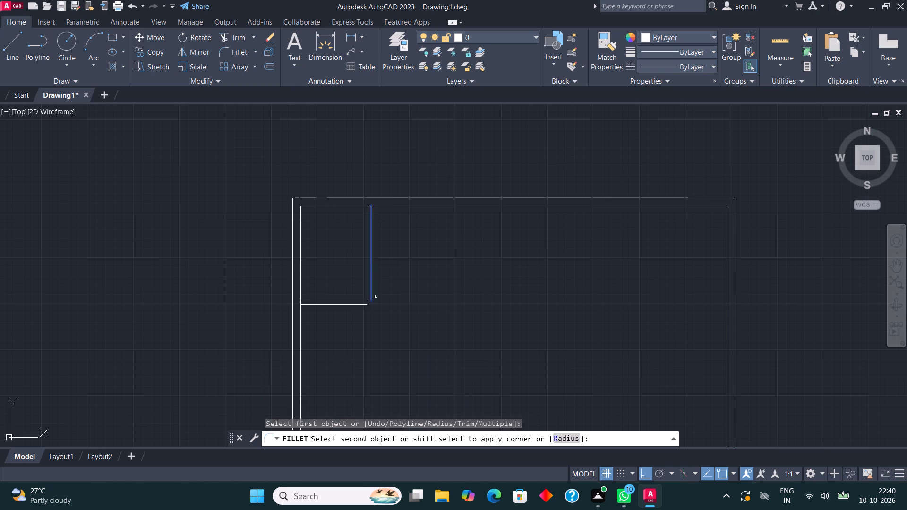
left_click(358, 306)
left_click(356, 306)
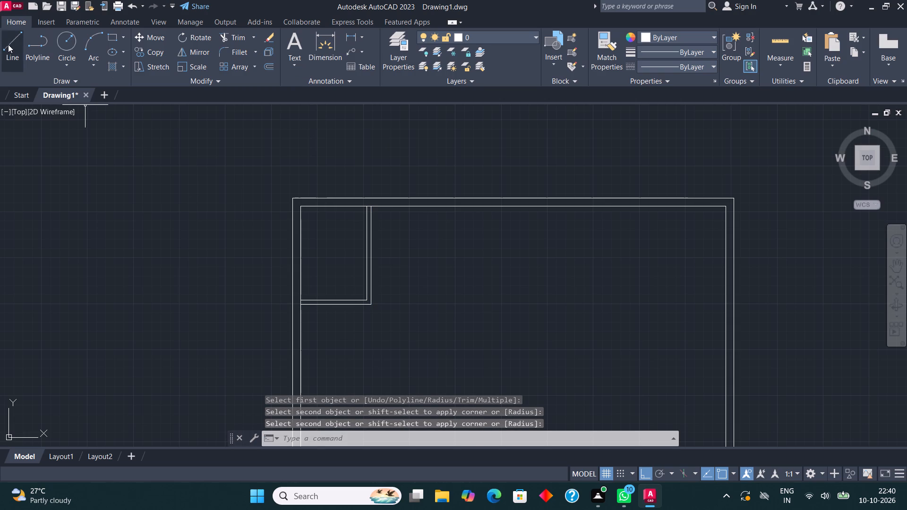
Draw a second room outline below the partition with lines 8'6" down the left wall, 6' right, and up to the first room.
left_click(17, 40)
middle_click_drag(262, 217, 284, 84)
scroll(341, 157, "up", 3)
left_click(265, 214)
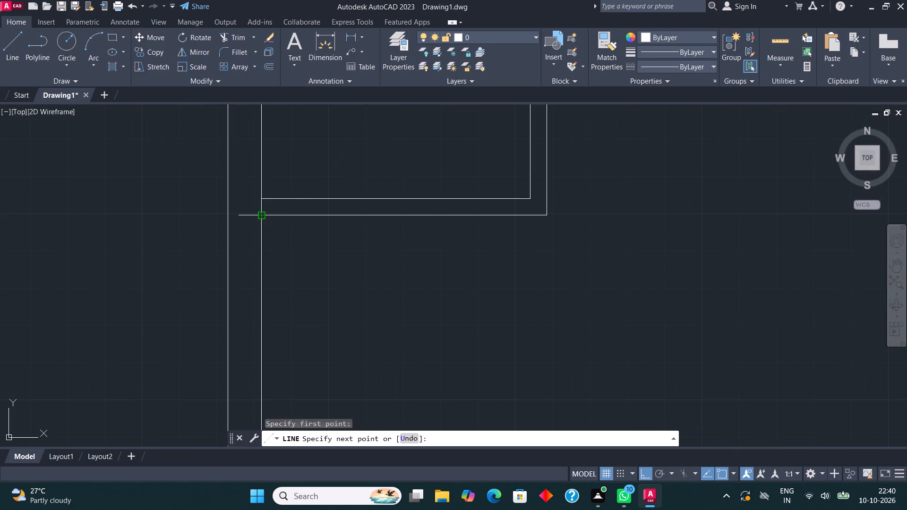
scroll(265, 214, "down", 1)
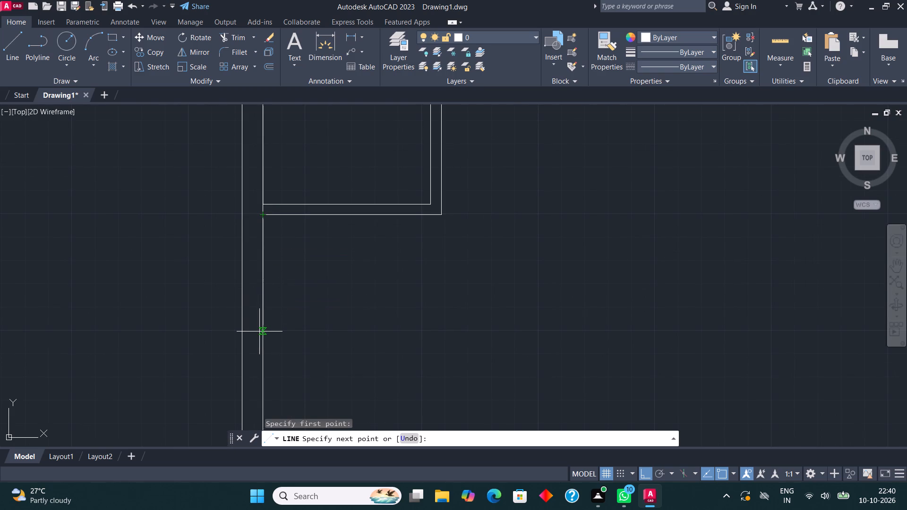
type("8'6\"")
key("Return")
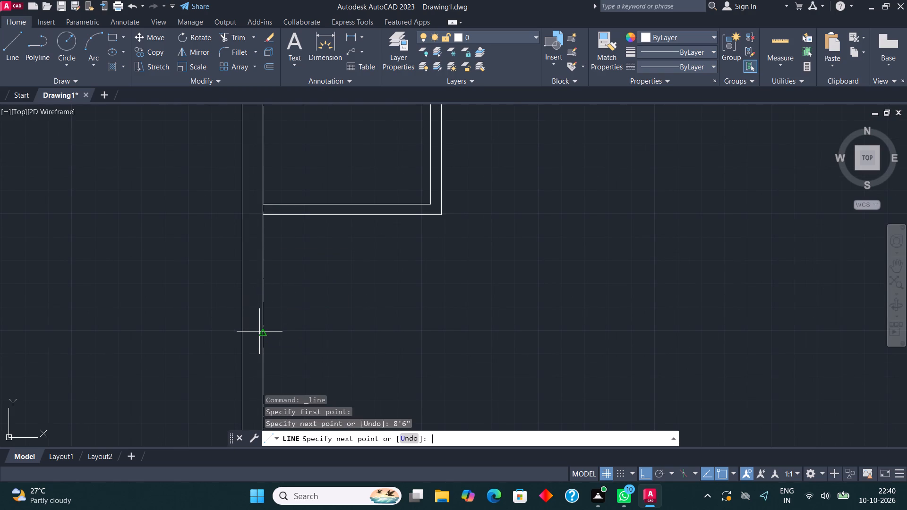
scroll(259, 331, "down", 2)
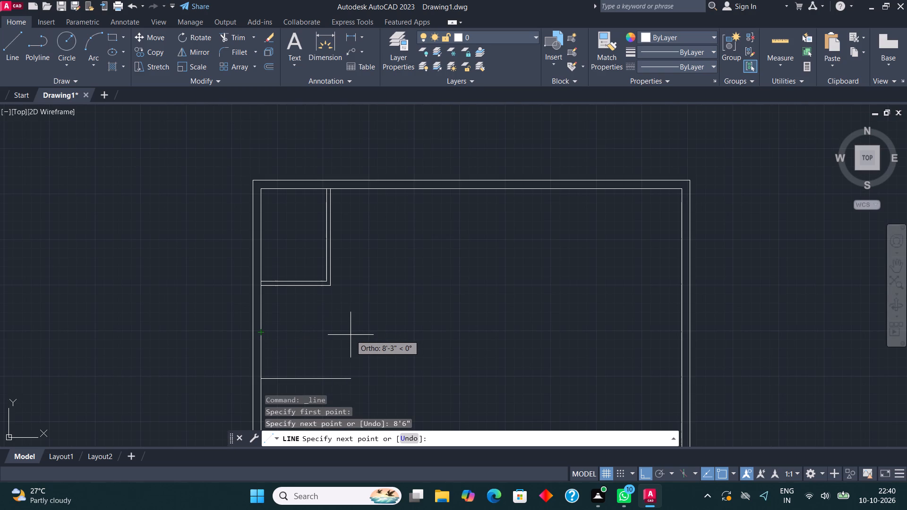
type("6'")
key("Return")
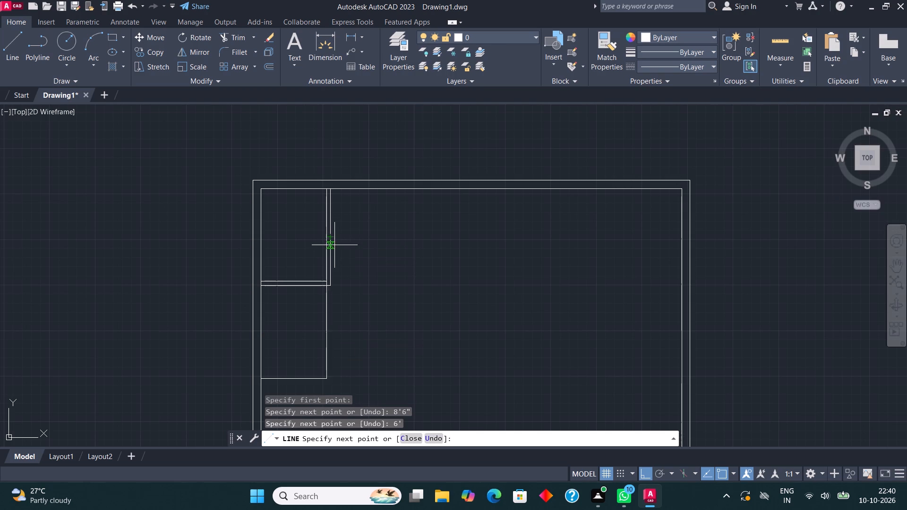
left_click(327, 282)
key("Escape")
Offset the second room's right and bottom lines 4.5" outward to form its partition walls.
middle_click_drag(334, 278, 361, 241)
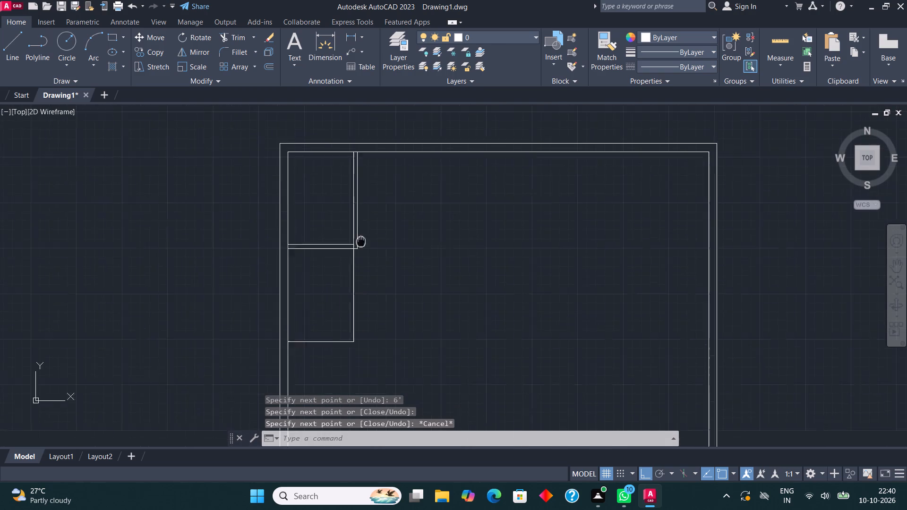
middle_click_drag(361, 241, 379, 227)
left_click(382, 331)
left_click(350, 300)
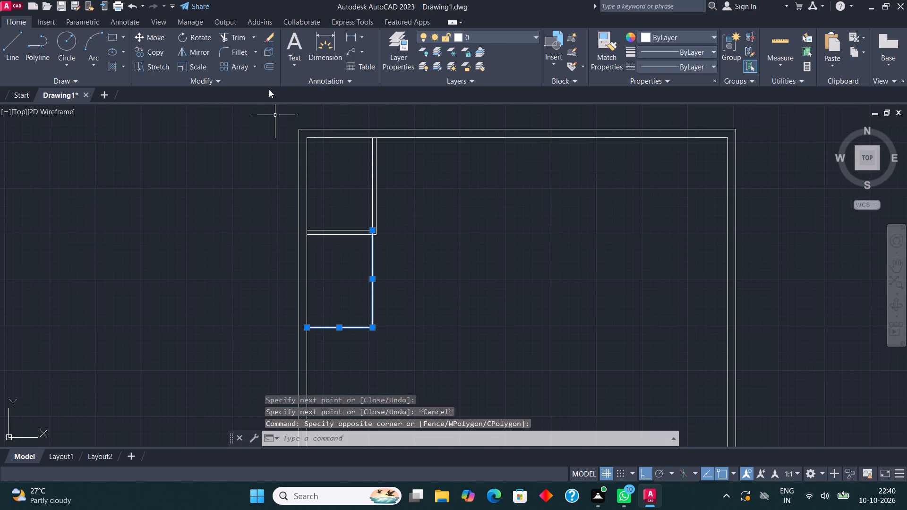
left_click(270, 64)
left_click(370, 273)
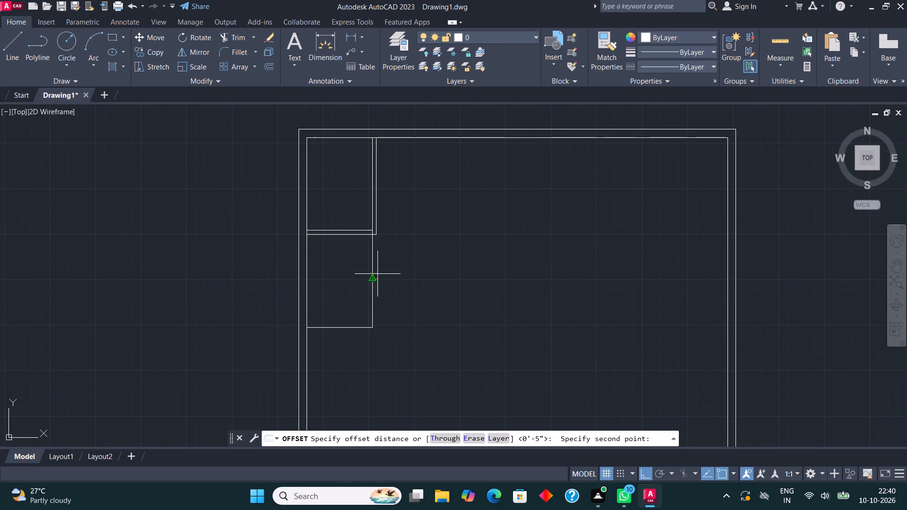
type("4.5\"")
key("Return")
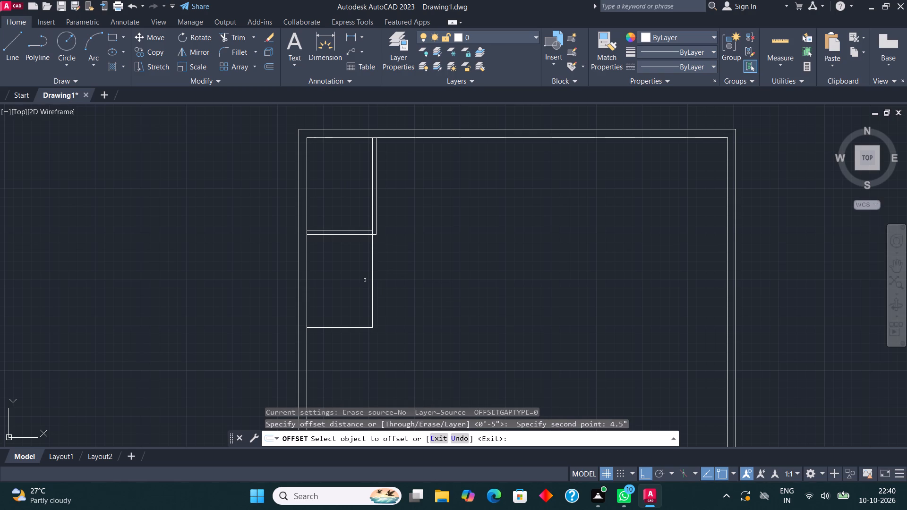
left_click(374, 289)
left_click(372, 288)
left_click(389, 274)
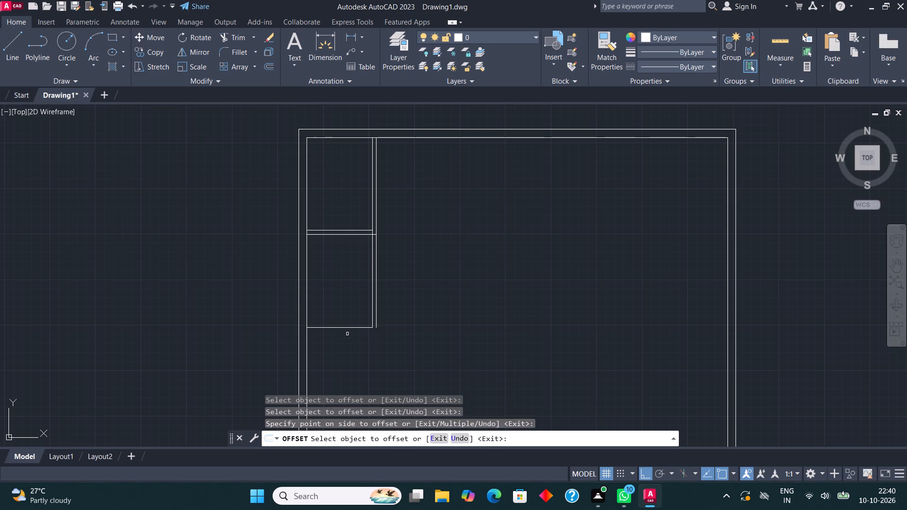
left_click(346, 328)
left_click(343, 345)
Fillet the second room's two offset lines so they meet at its lower-right outer corner.
left_click(240, 51)
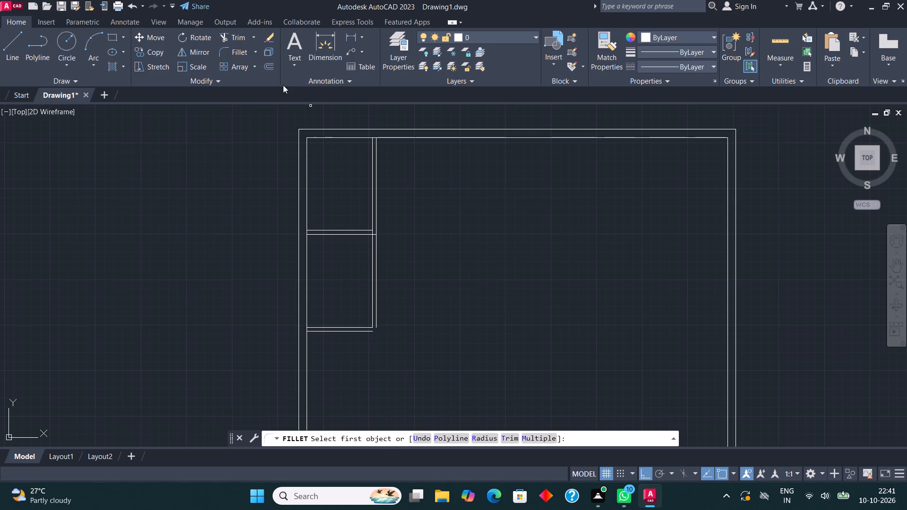
scroll(368, 361, "up", 1)
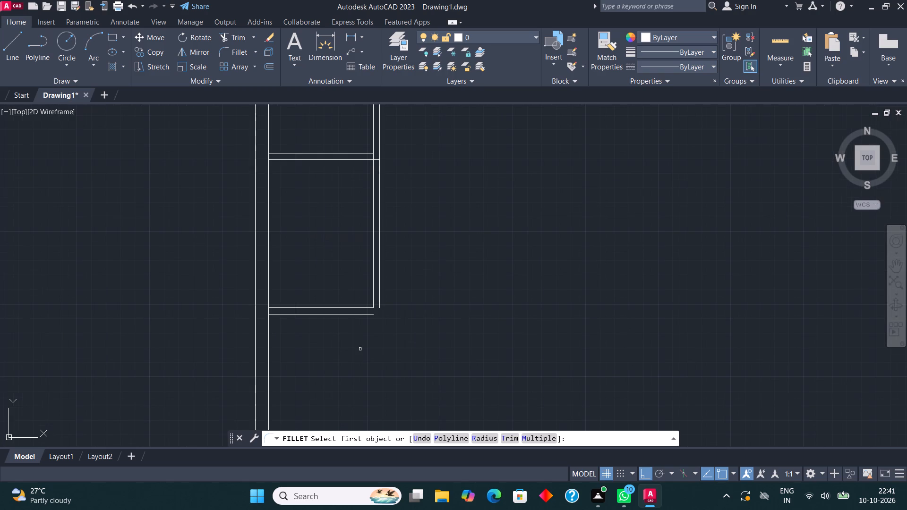
left_click(362, 314)
left_click(380, 298)
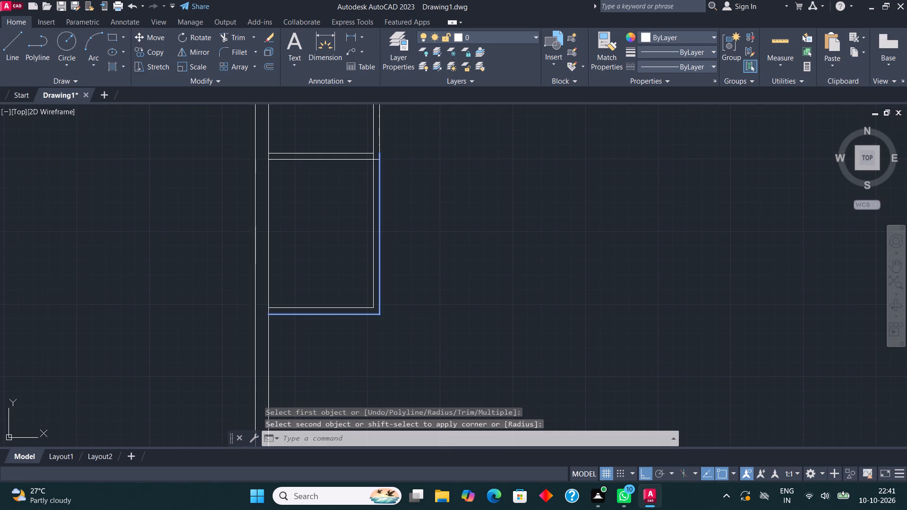
Draw a 6'8" horizontal line rightward from where the second room's bottom partition meets the left wall's inner face.
middle_click_drag(360, 264, 355, 218)
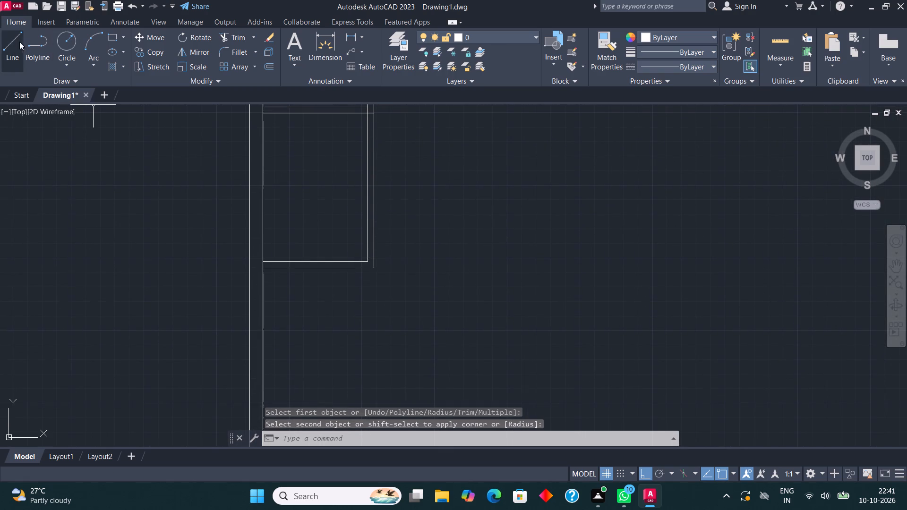
left_click(11, 40)
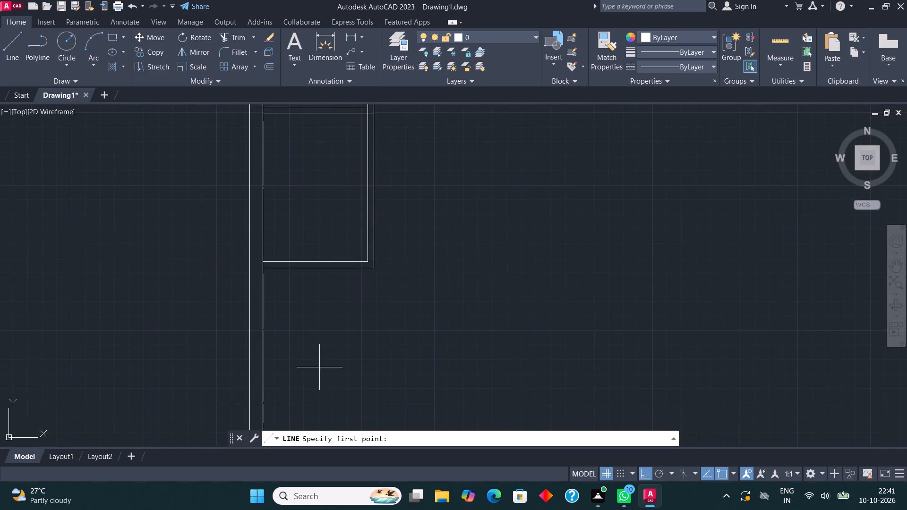
left_click(262, 267)
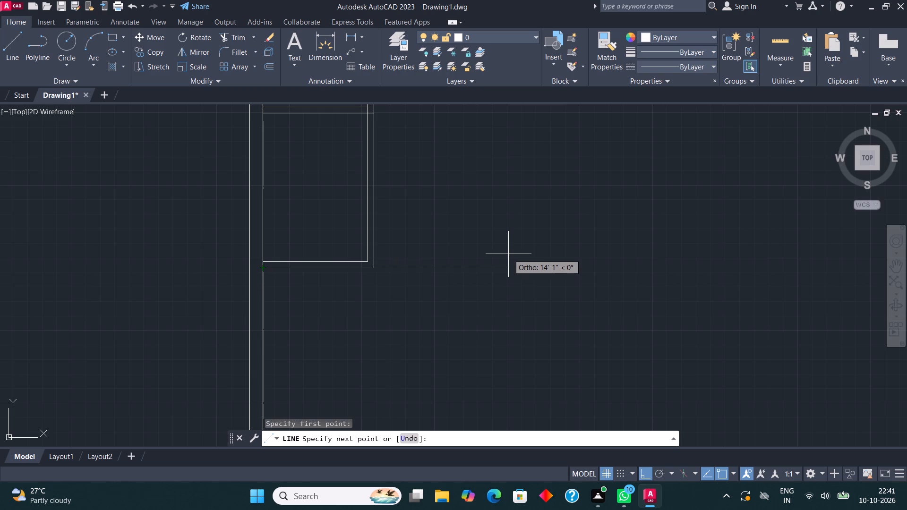
type("6'8\"")
key("Return")
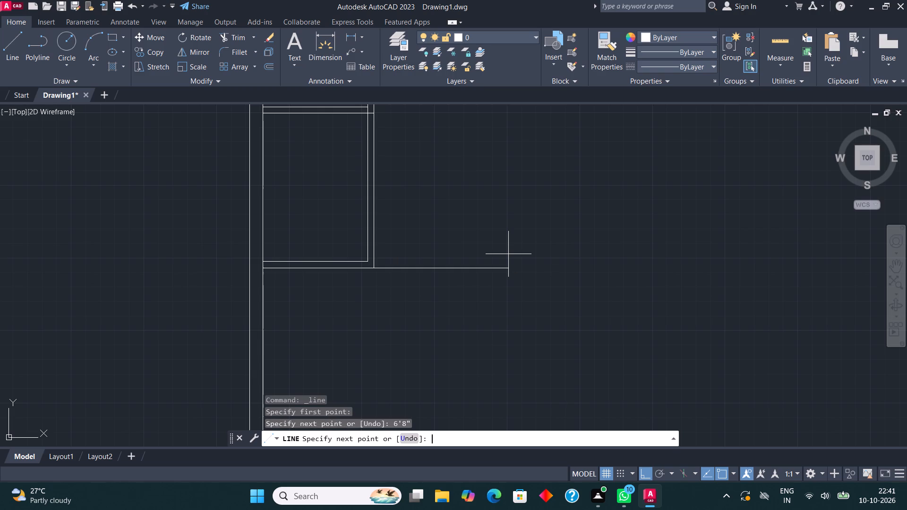
scroll(401, 324, "down", 2)
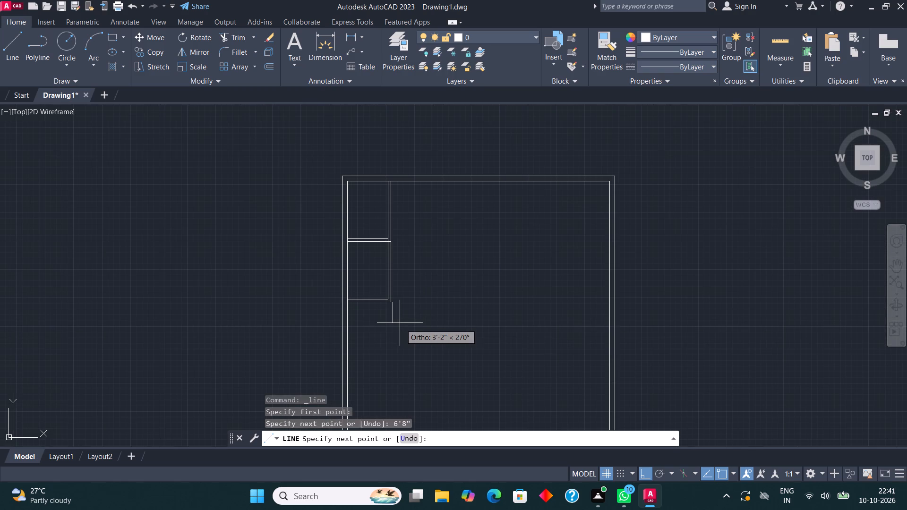
key("Escape")
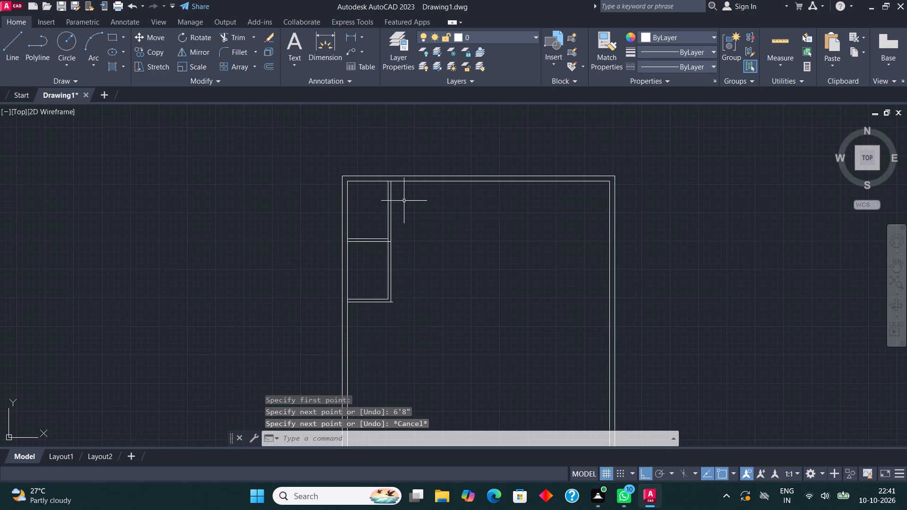
middle_click_drag(412, 192, 397, 219)
scroll(379, 348, "up", 1)
middle_click_drag(381, 348, 387, 348)
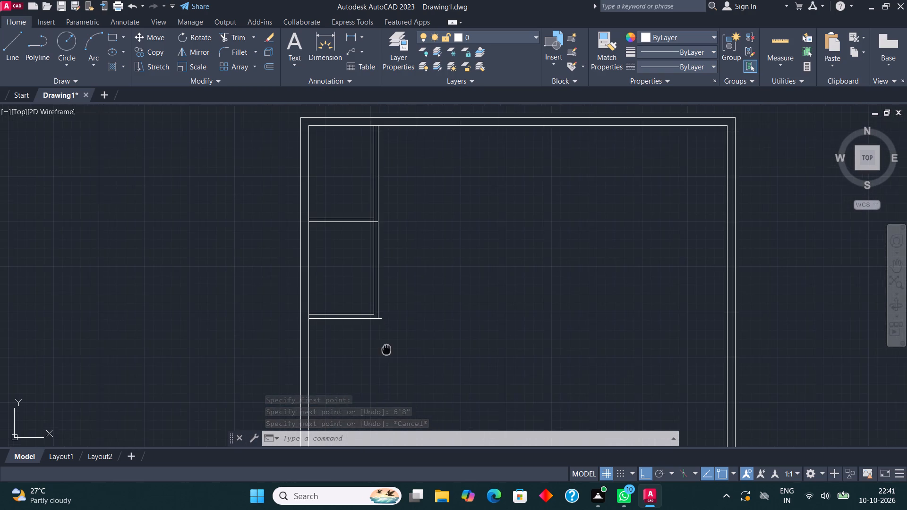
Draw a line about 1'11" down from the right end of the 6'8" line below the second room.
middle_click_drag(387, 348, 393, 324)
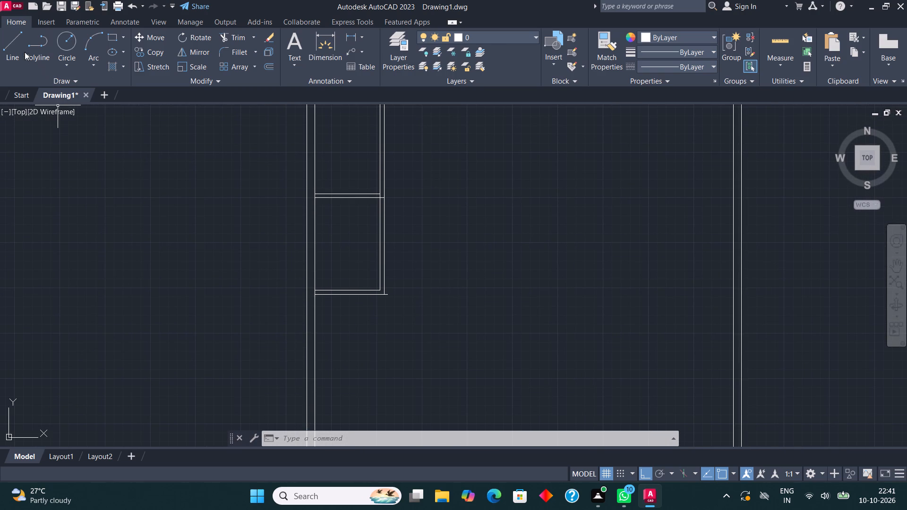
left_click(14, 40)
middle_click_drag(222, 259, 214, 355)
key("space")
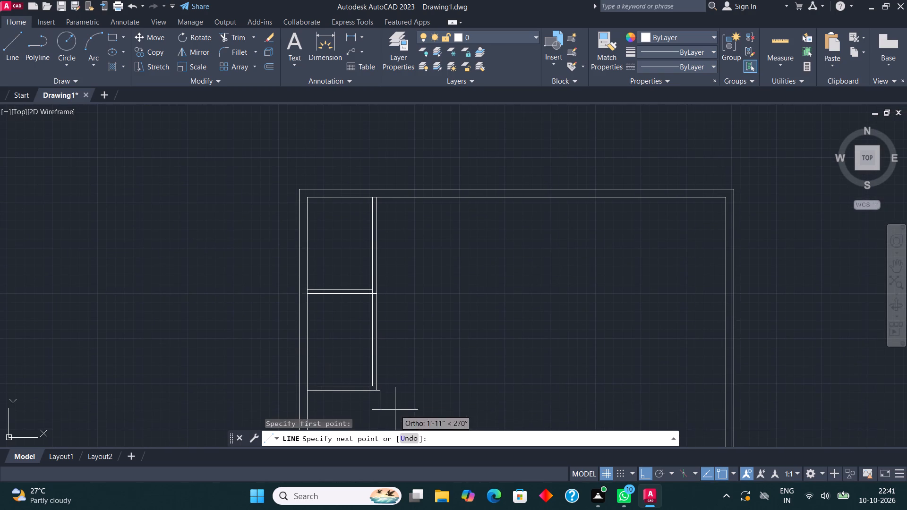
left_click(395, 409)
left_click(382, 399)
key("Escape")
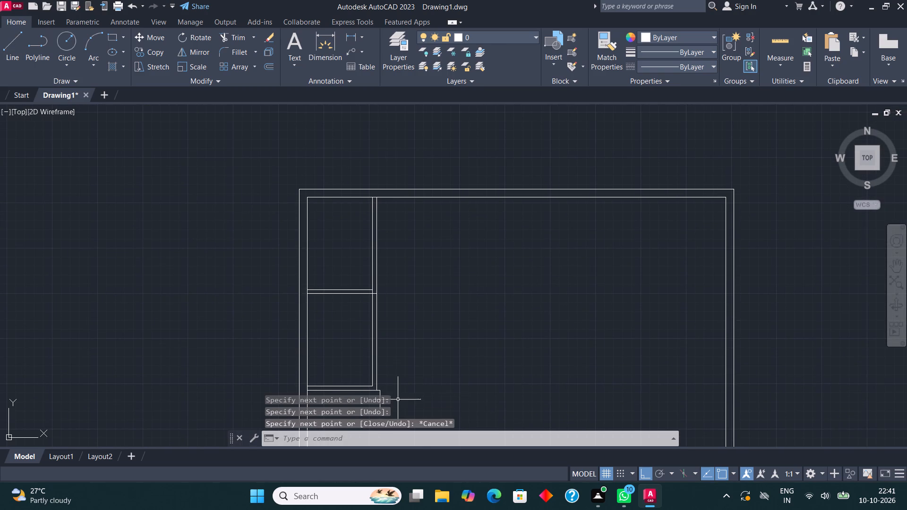
Erase all the partition lines of both rooms, leaving only the outer walls.
left_click(398, 402)
left_click(364, 269)
key("Delete")
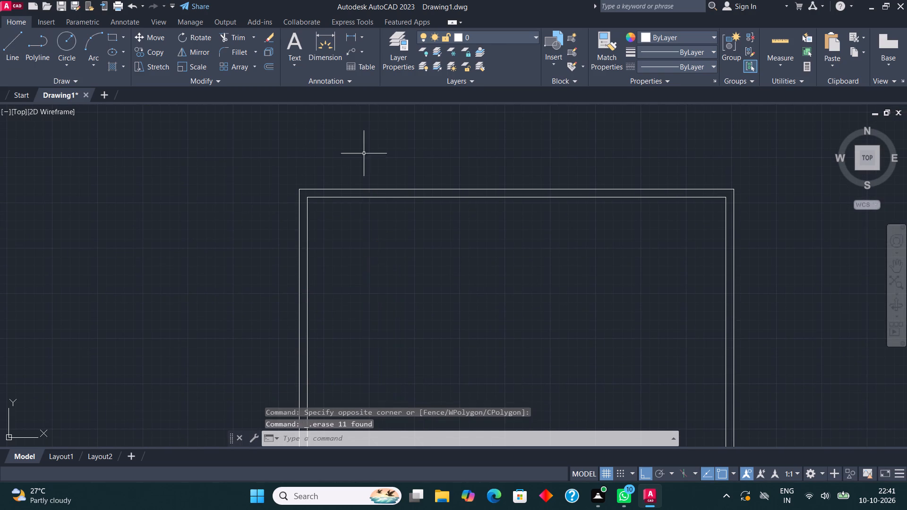
Draw a room outline from the upper-left inner wall corner: 6'8" right, 6' down, 6' left, and on to the left wall.
scroll(364, 141, "down", 2)
middle_click_drag(363, 145, 293, 239)
scroll(361, 151, "up", 1)
scroll(299, 269, "up", 2)
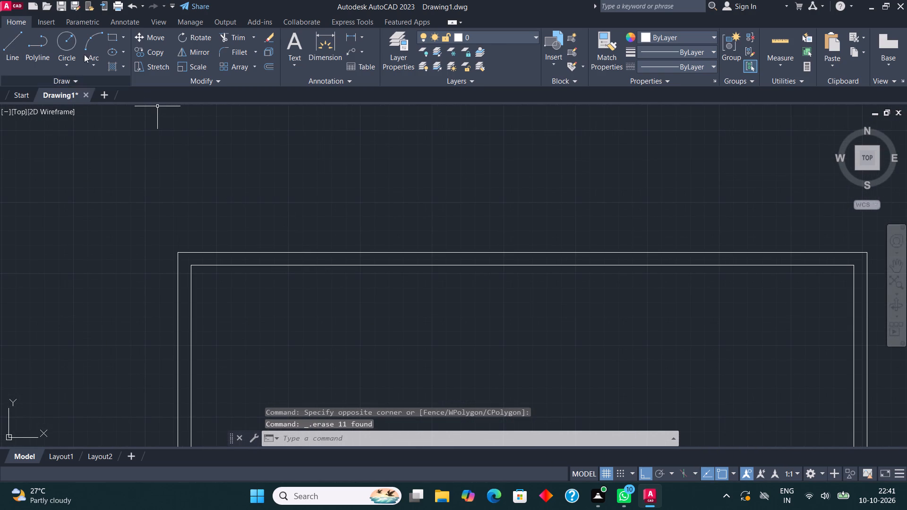
left_click(8, 43)
left_click(192, 264)
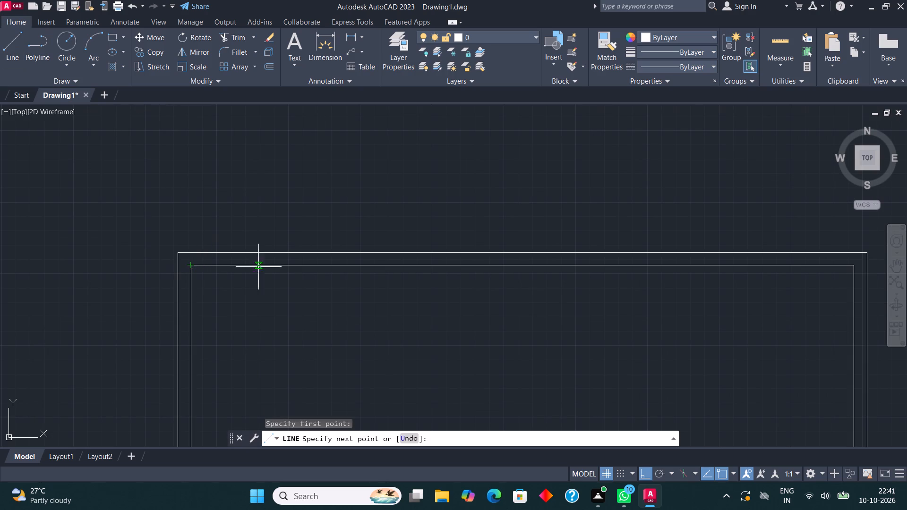
type("6'8\"")
key("Return")
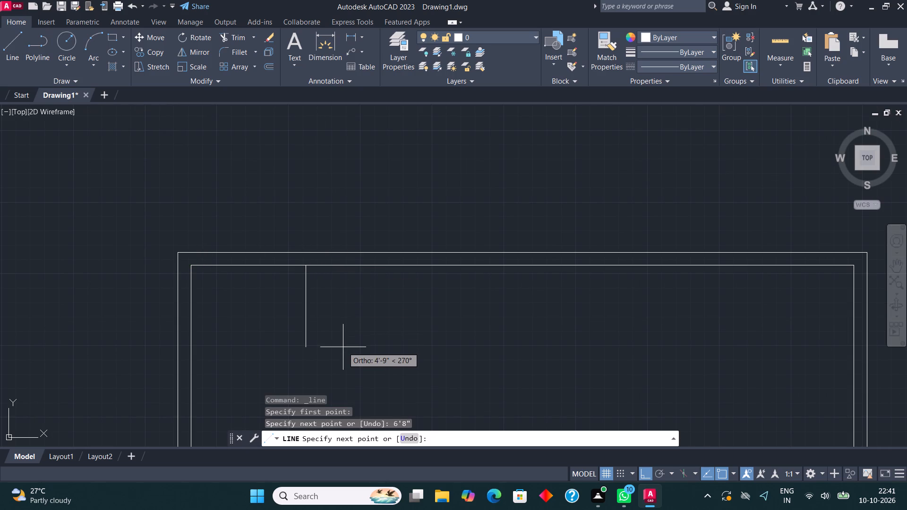
key("5")
key("BackSpace")
type("6'")
key("Return")
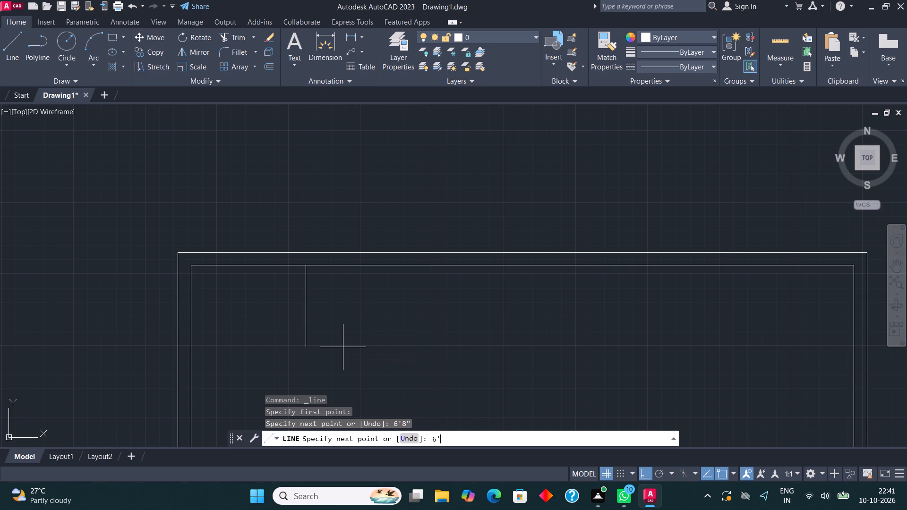
scroll(388, 311, "down", 1)
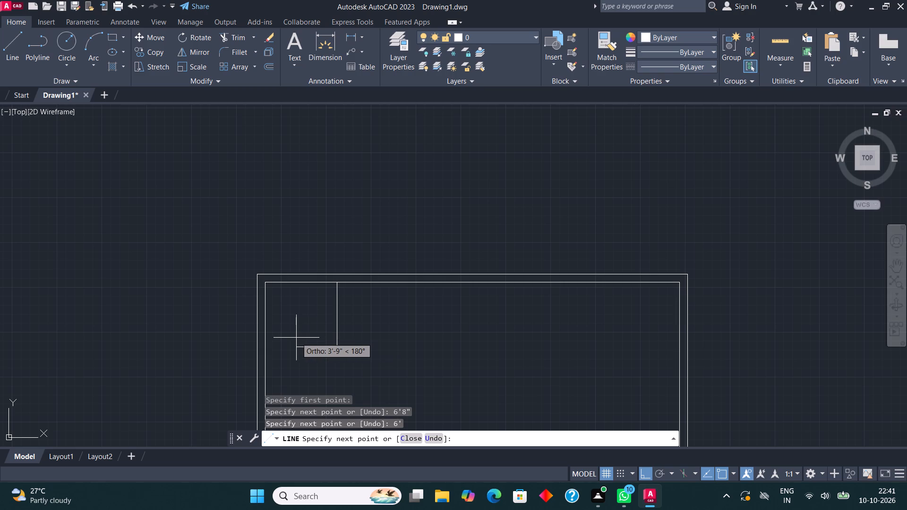
type("6'")
key("Return")
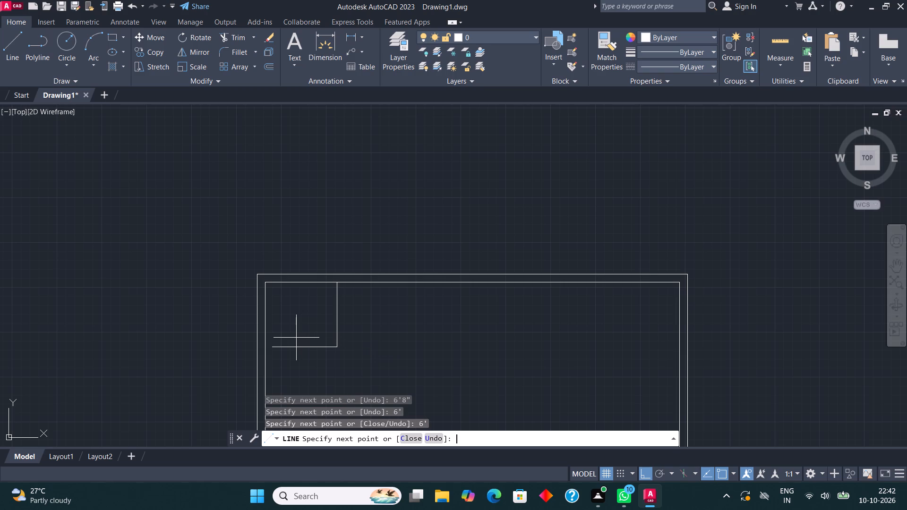
left_click(266, 343)
scroll(264, 341, "down", 1)
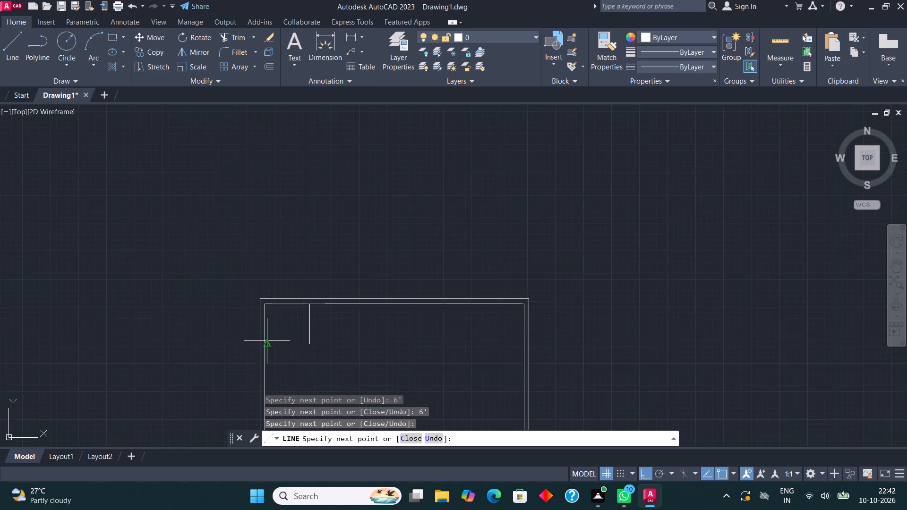
middle_click_drag(292, 341, 363, 293)
key("Escape")
scroll(364, 306, "up", 2)
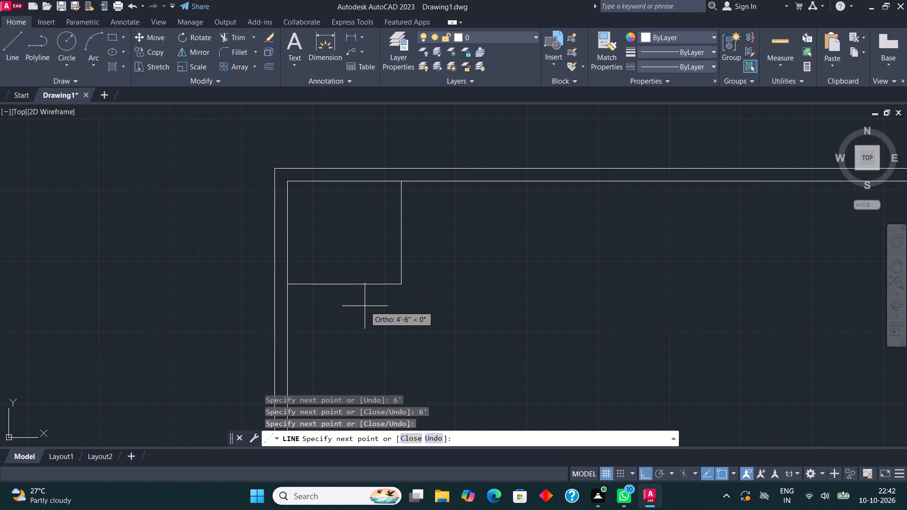
key("Escape")
Stretch the left end of the room's 6' bottom line to the left wall's inner face.
left_click(411, 303)
left_click(371, 246)
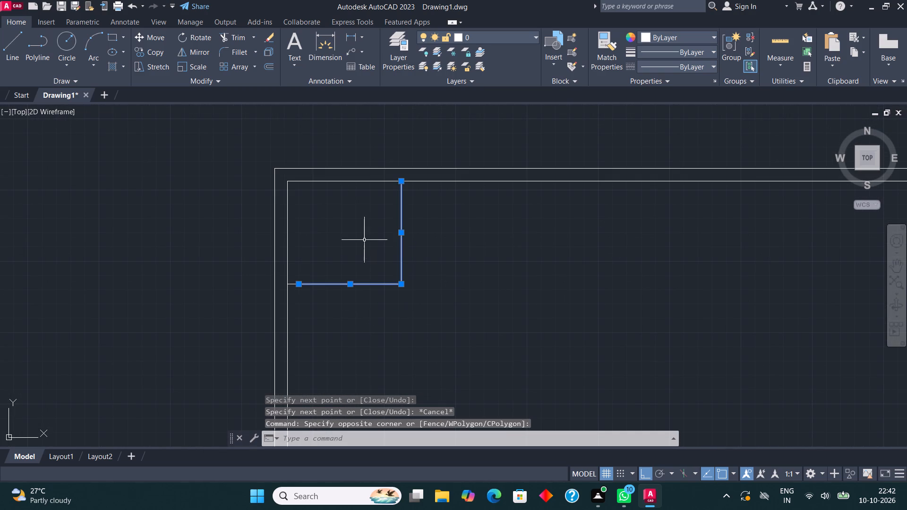
scroll(298, 278, "up", 2)
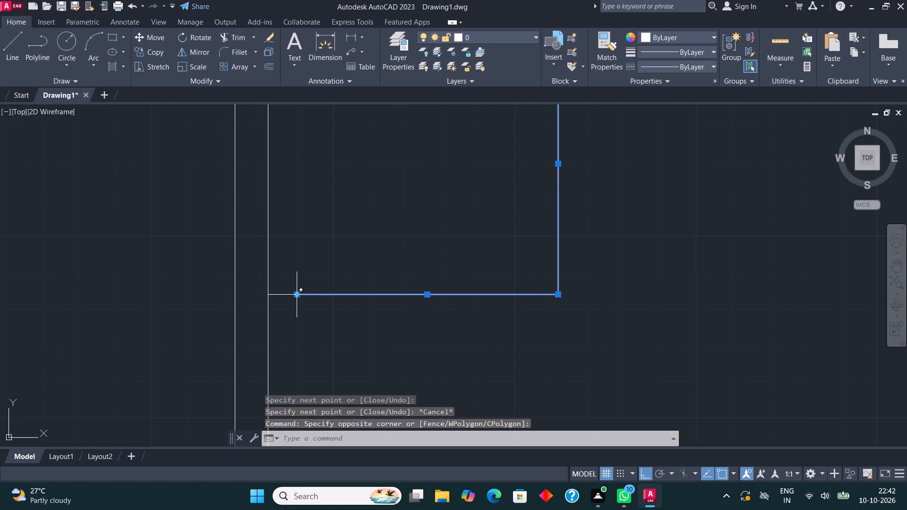
left_click(297, 294)
left_click(270, 289)
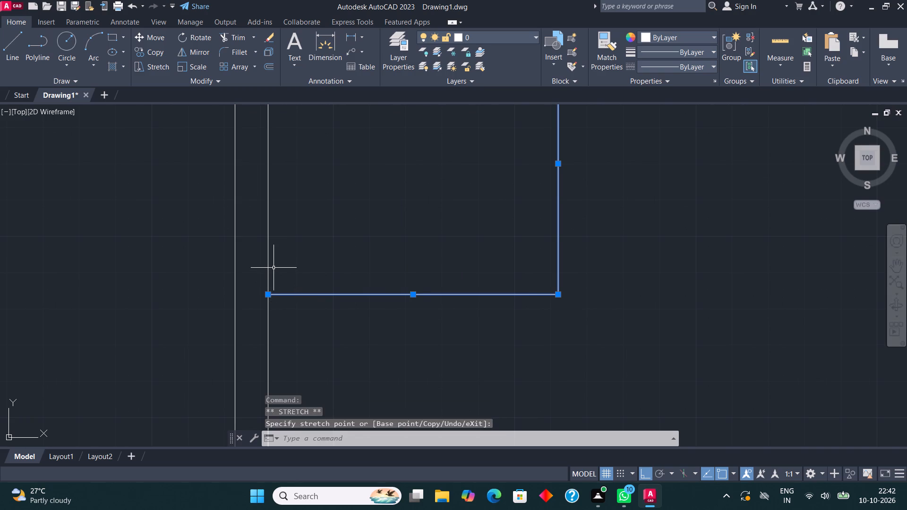
key("Escape")
Offset the room's right and bottom lines 4.5" outward to form its partition walls.
scroll(273, 271, "down", 1)
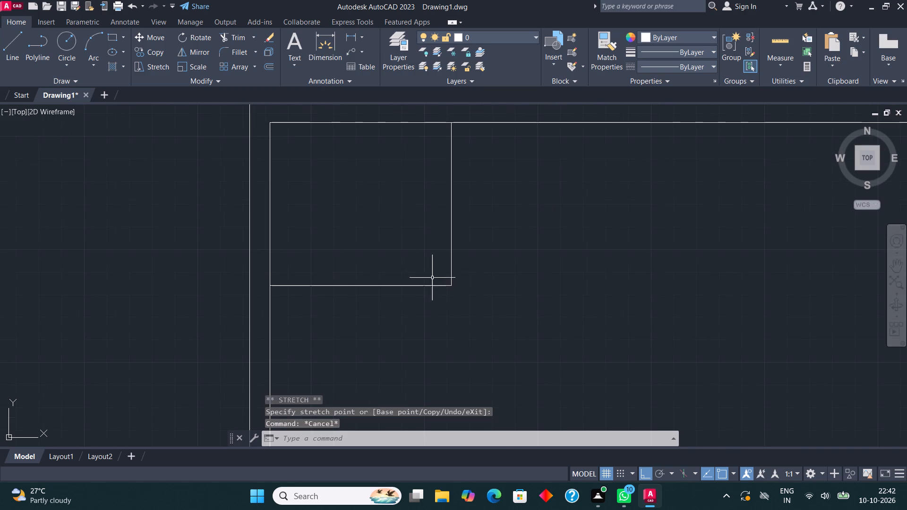
left_click_drag(479, 332, 469, 314)
left_click(397, 233)
middle_click_drag(389, 237, 320, 250)
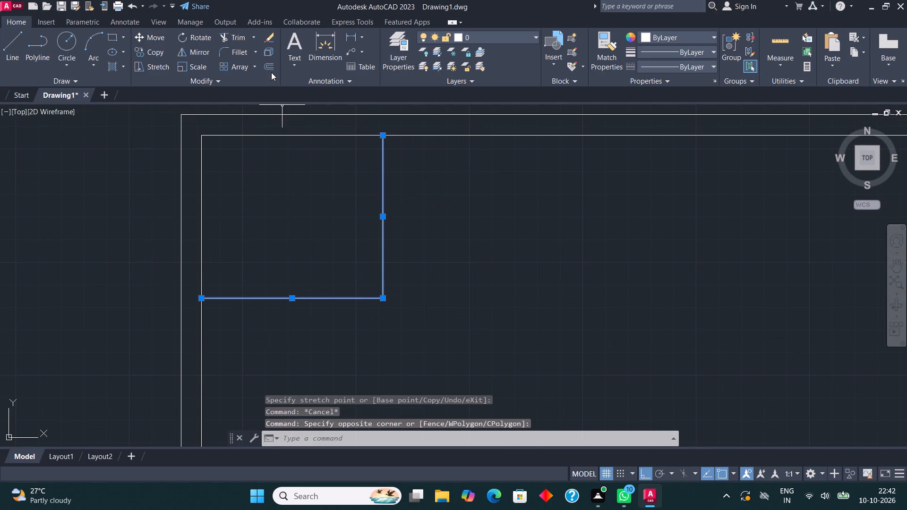
left_click(269, 65)
left_click(379, 230)
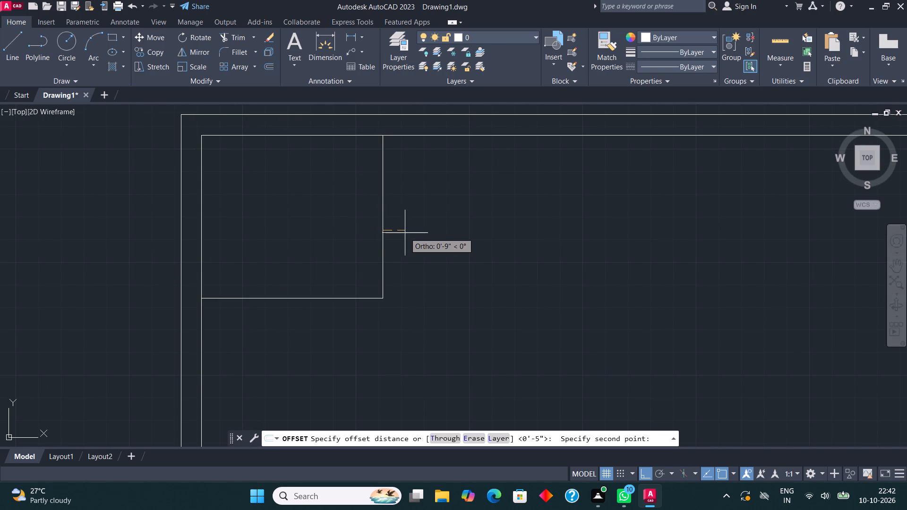
type("4.5\"")
key("Return")
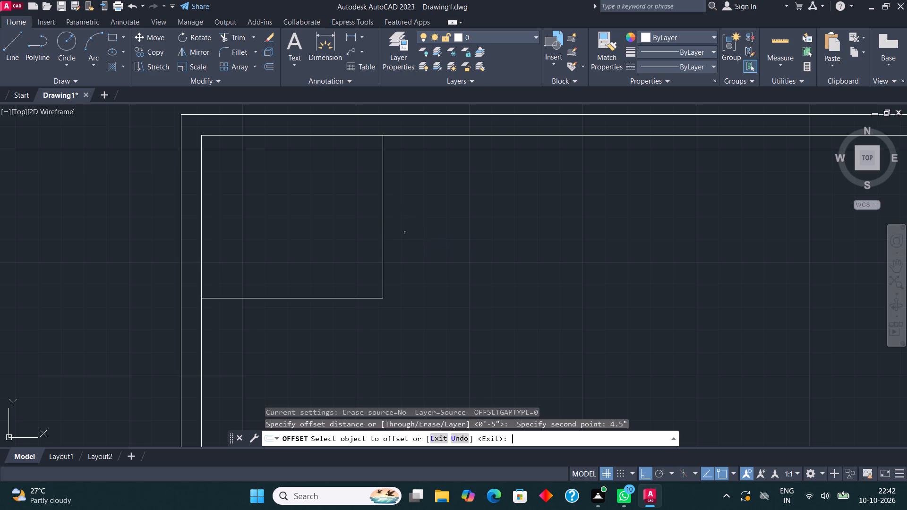
left_click(383, 215)
left_click(398, 238)
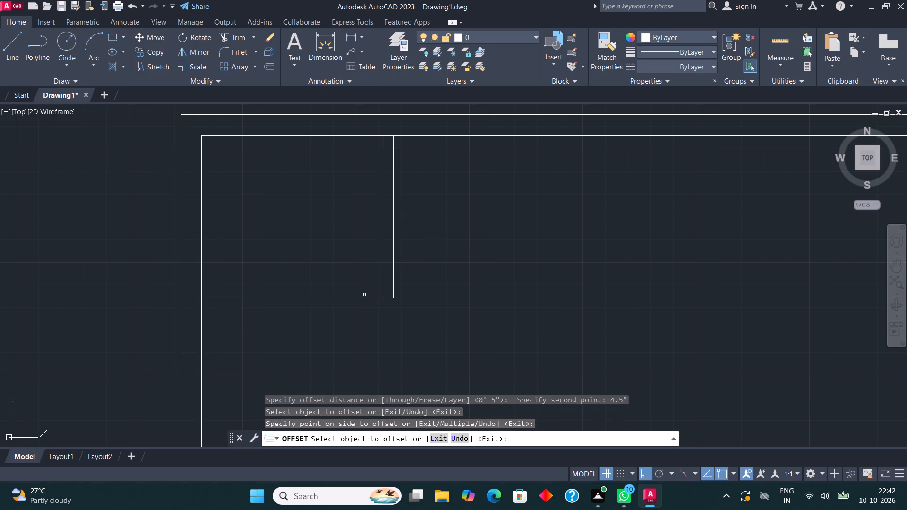
left_click(348, 299)
left_click(347, 311)
Fillet the two offset lines so they meet at the room's lower-right outer corner.
left_click(240, 51)
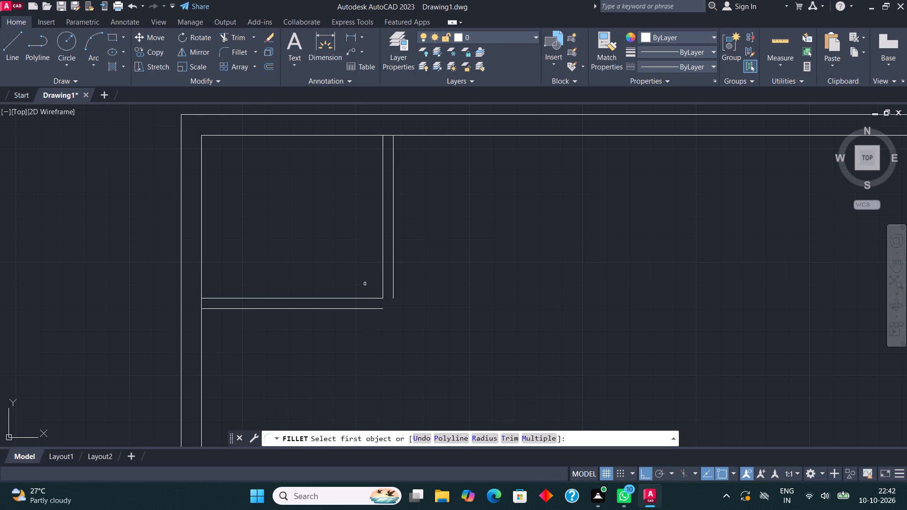
left_click(380, 309)
left_click(393, 288)
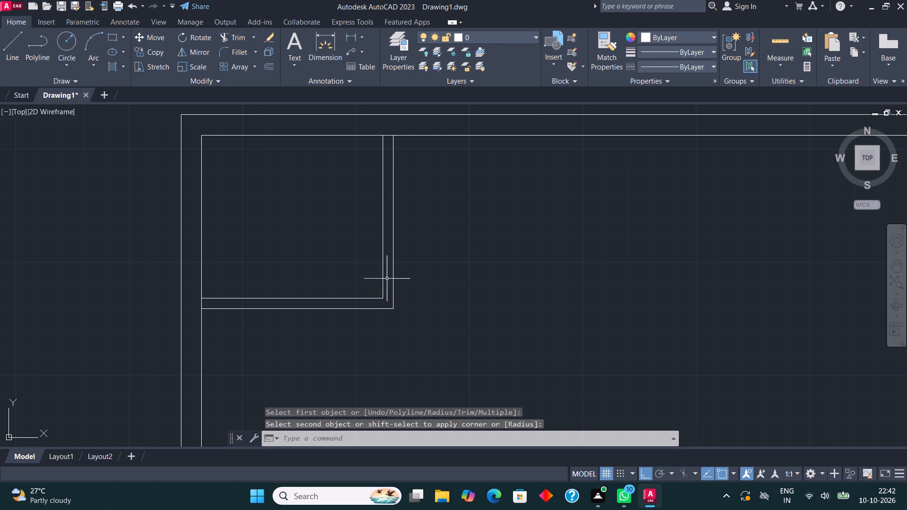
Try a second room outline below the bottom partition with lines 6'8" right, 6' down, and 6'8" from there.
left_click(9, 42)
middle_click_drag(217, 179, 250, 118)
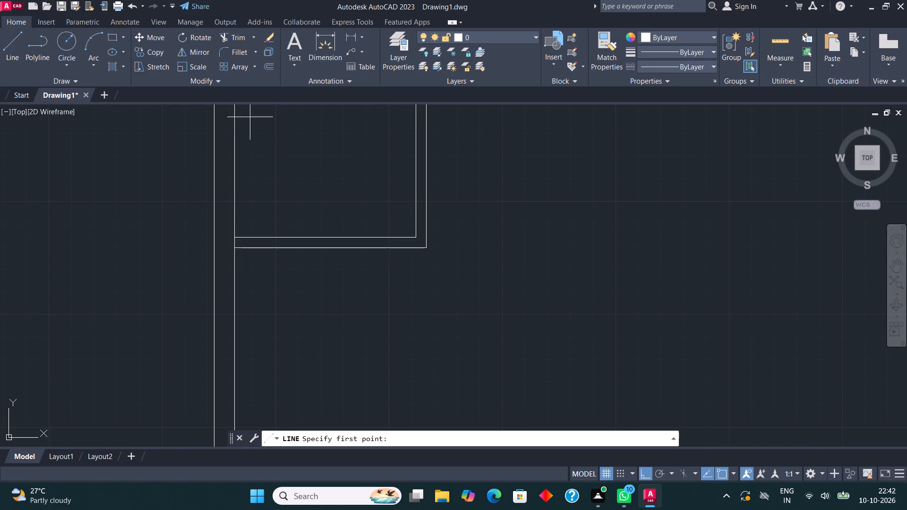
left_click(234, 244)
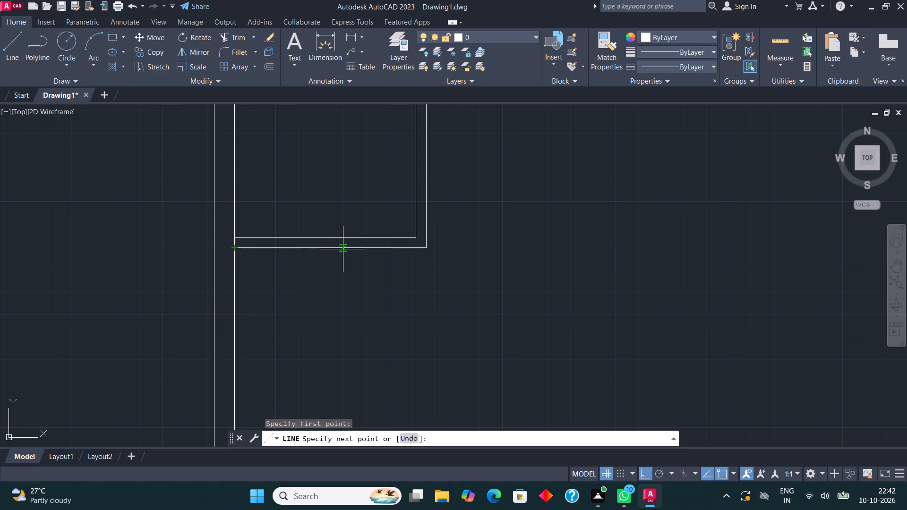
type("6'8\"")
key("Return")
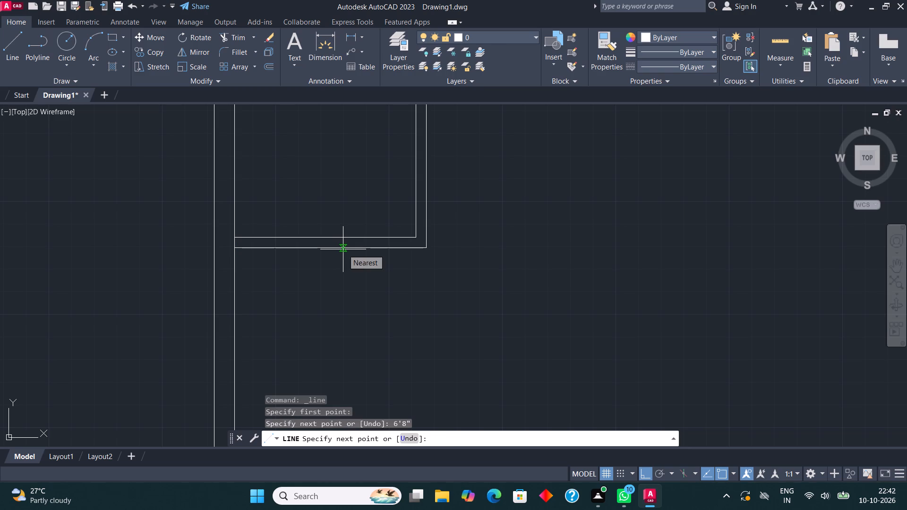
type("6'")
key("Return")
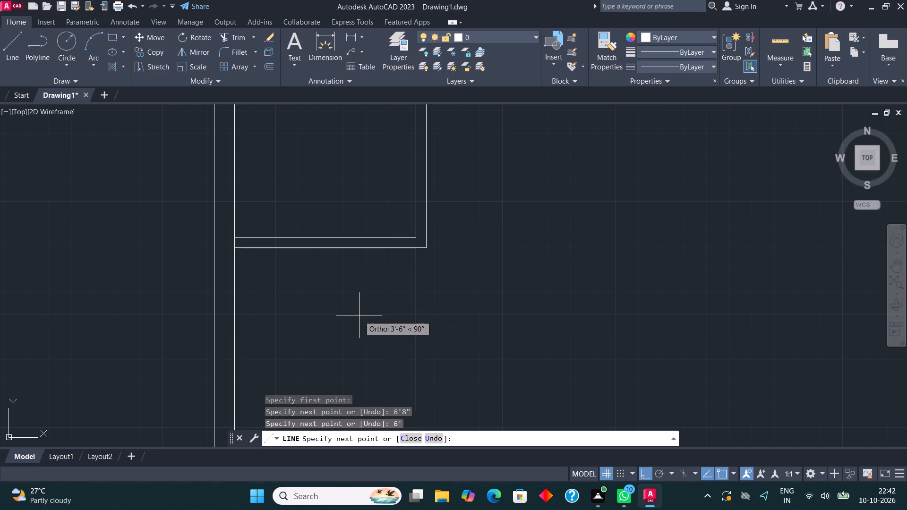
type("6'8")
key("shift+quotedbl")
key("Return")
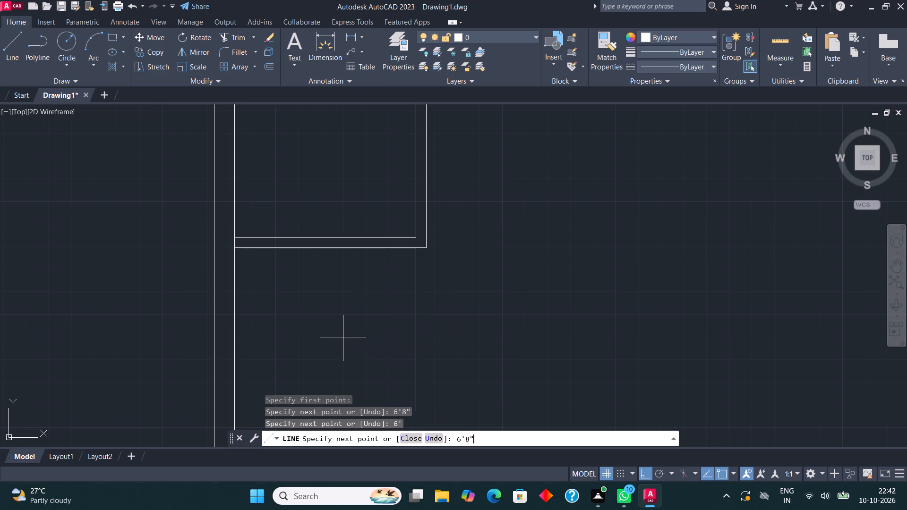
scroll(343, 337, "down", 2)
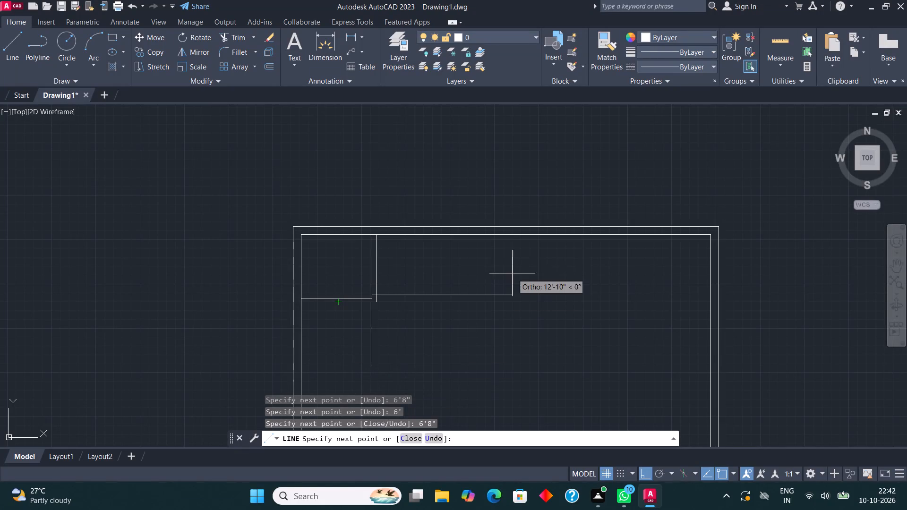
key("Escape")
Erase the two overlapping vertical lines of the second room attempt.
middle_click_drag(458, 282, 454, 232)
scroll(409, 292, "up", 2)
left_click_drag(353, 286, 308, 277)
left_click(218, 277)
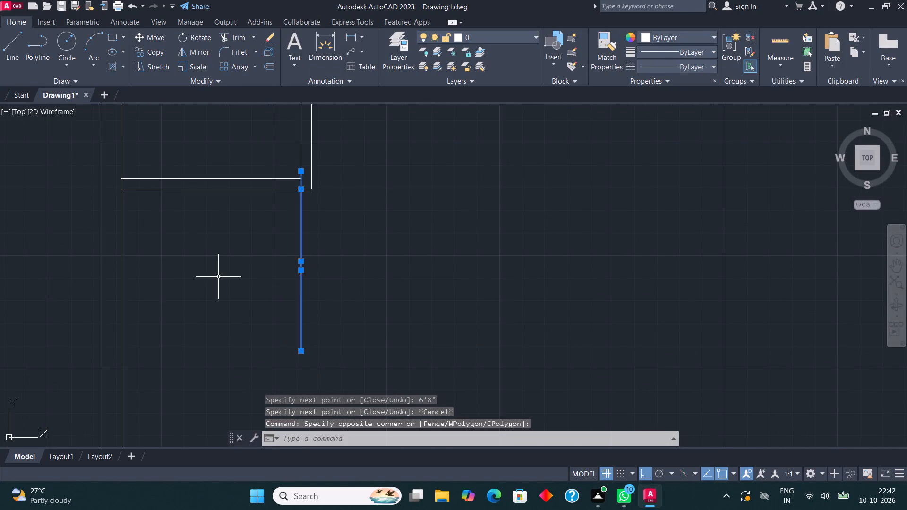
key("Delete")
Draw the second room outline below the partition: 6'8" right from the left wall, 6' down, and left to the wall's inner face.
left_click(9, 47)
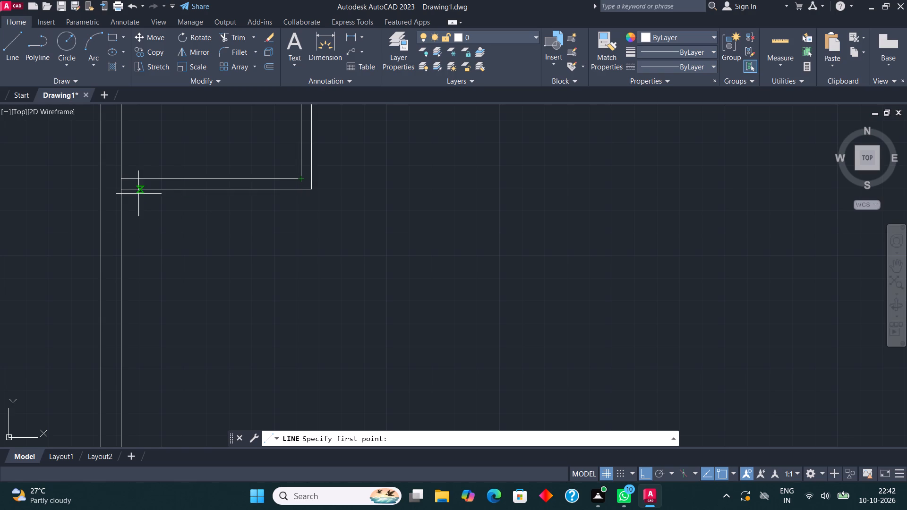
left_click(123, 189)
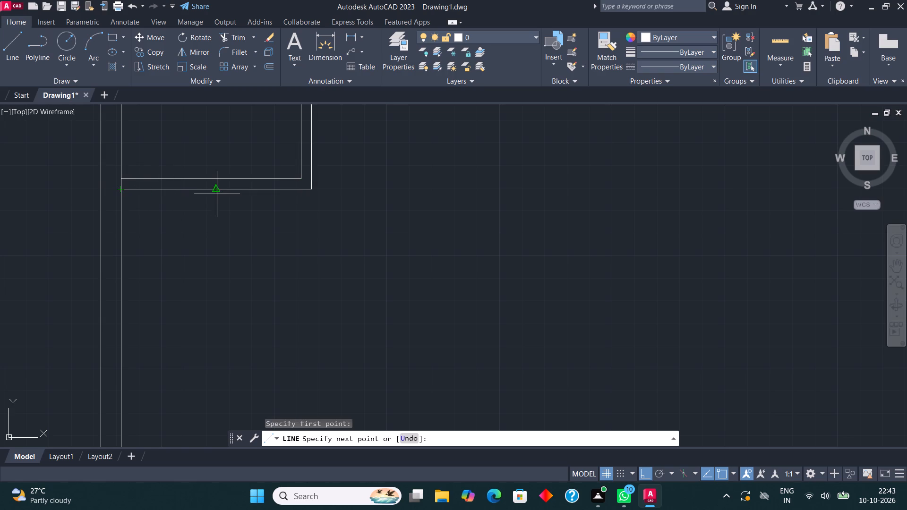
type("6'8\"")
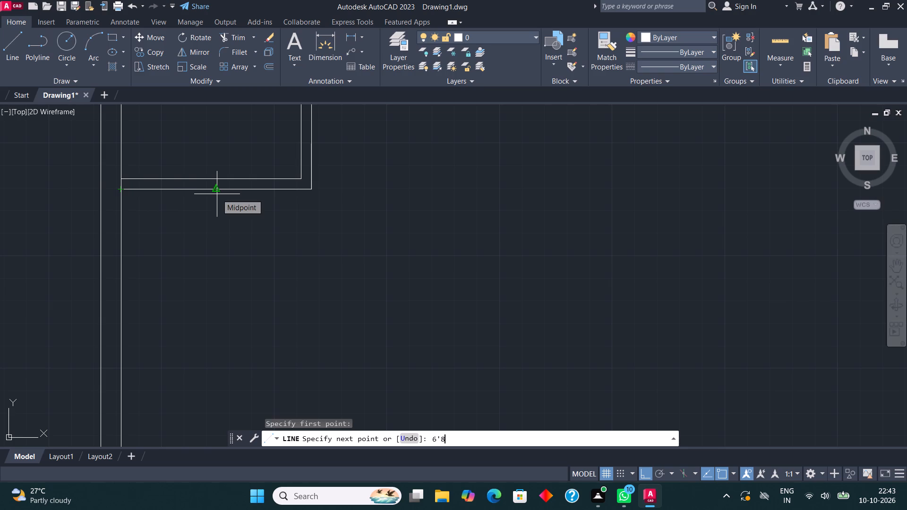
key("Return")
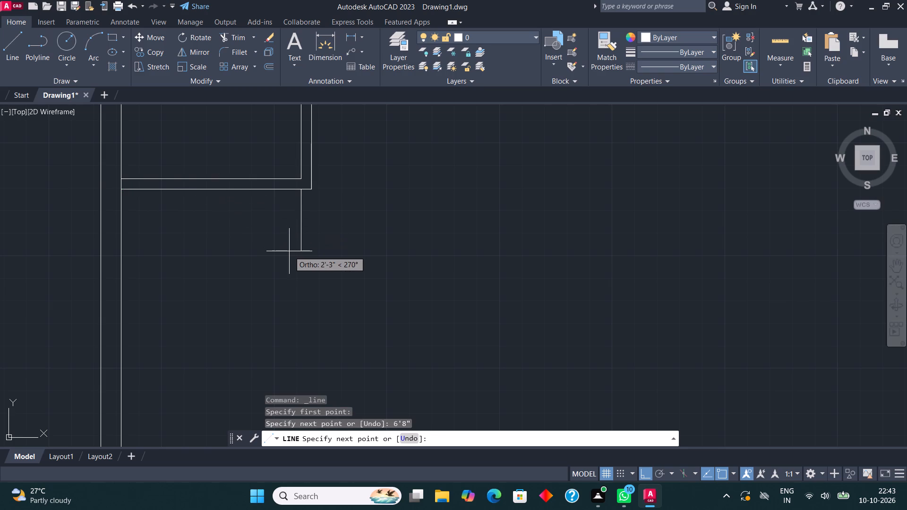
type("6'")
key("Return")
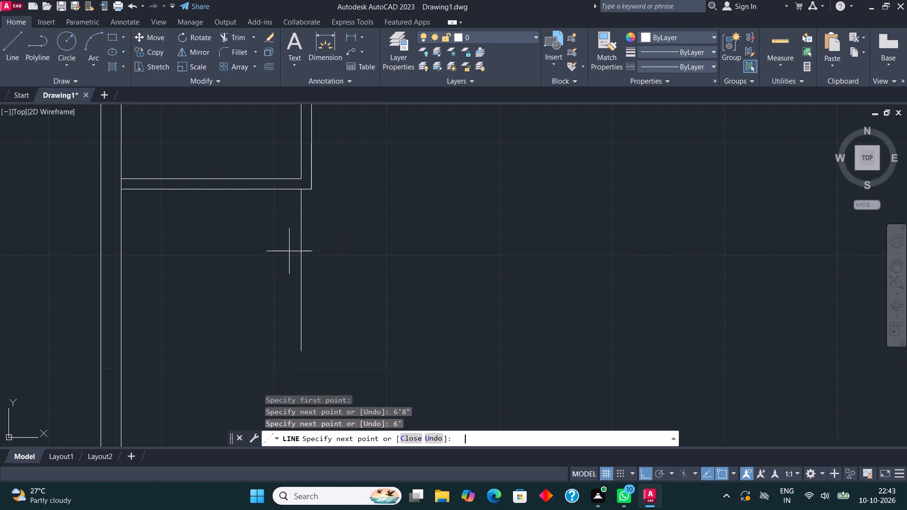
left_click(119, 353)
middle_click_drag(322, 250, 377, 240)
key("Escape")
middle_click_drag(374, 237, 372, 191)
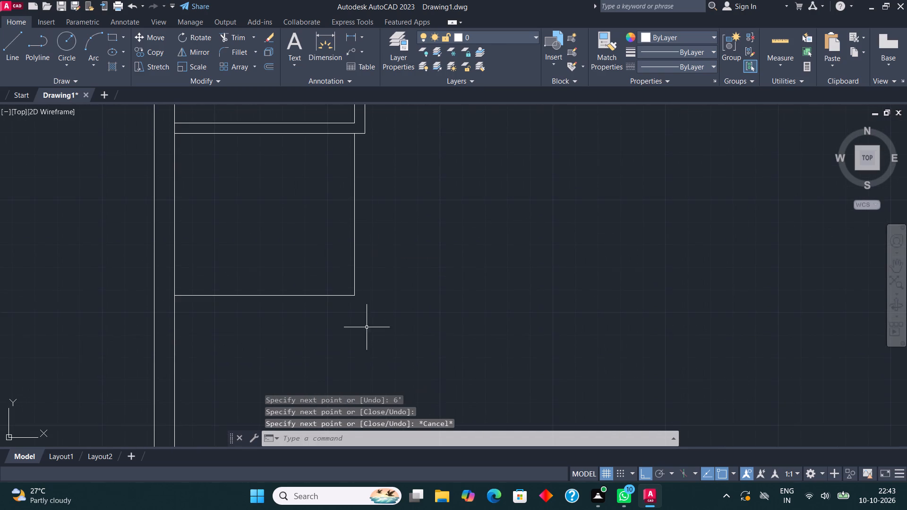
Offset the second room's right and bottom lines 4.5" outward to give the partitions their thickness.
left_click_drag(367, 328, 361, 292)
left_click(345, 264)
left_click(270, 65)
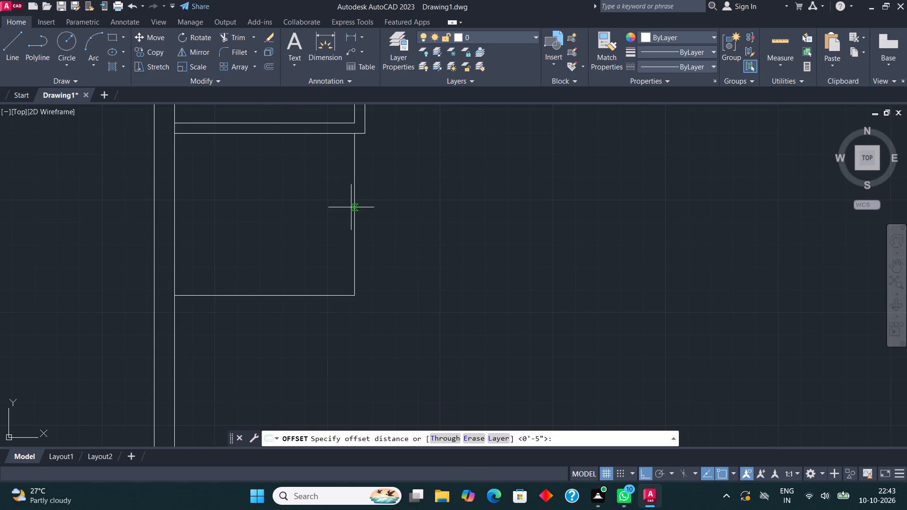
left_click(352, 210)
type("4.5\"")
key("Return")
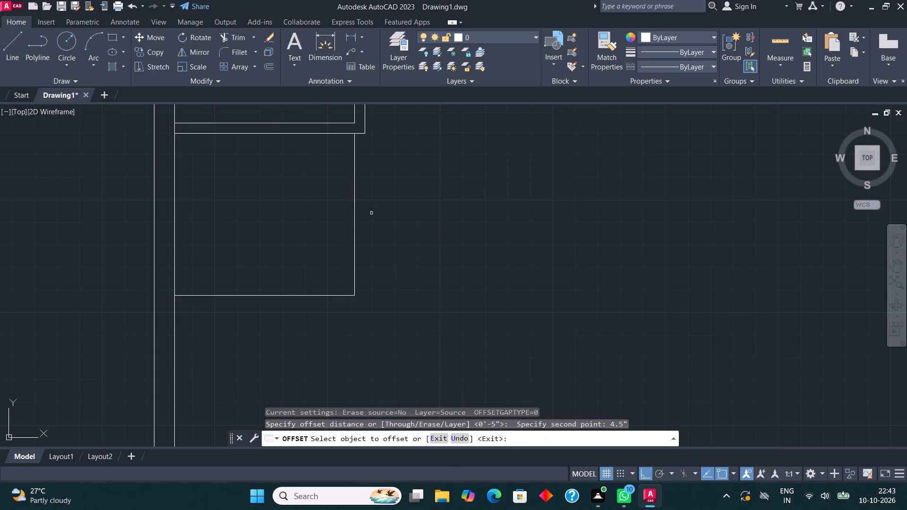
left_click(354, 201)
left_click(390, 225)
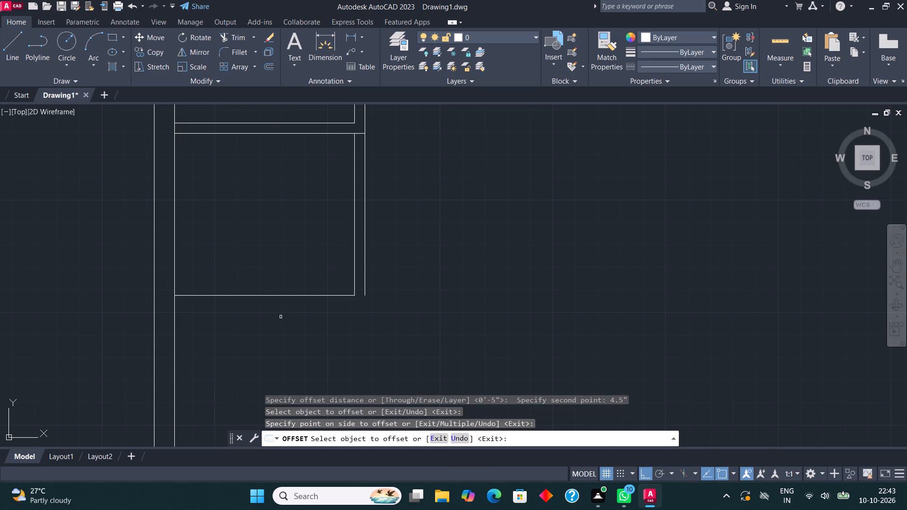
left_click(276, 297)
left_click(276, 321)
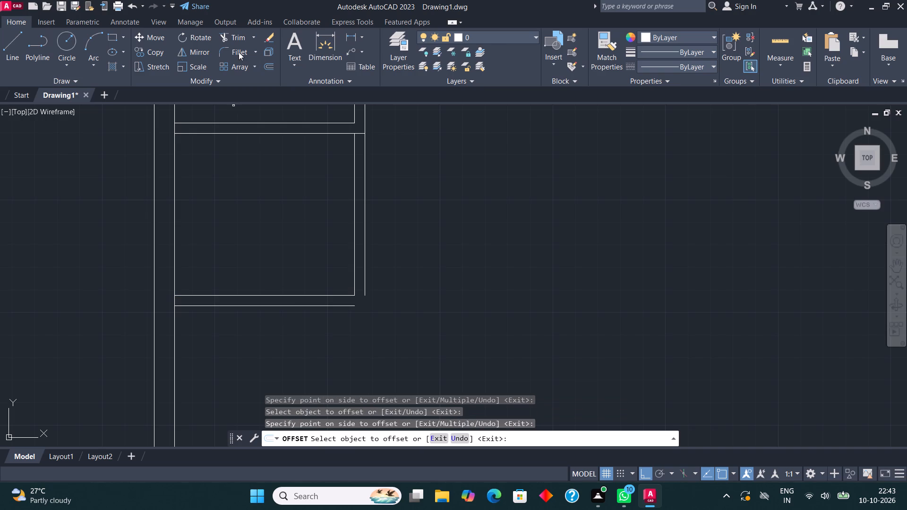
Fillet the second room's two offset lines so they meet at its lower-right outer corner.
left_click(239, 52)
left_click(339, 307)
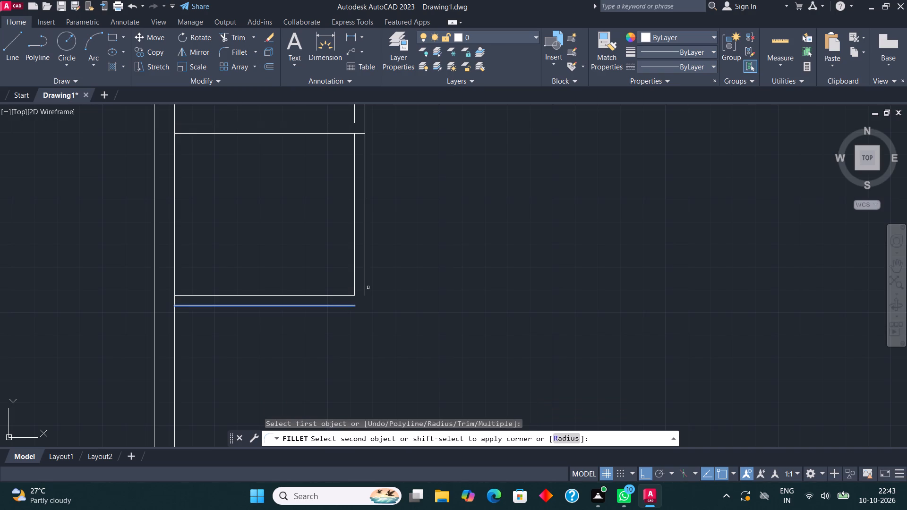
left_click(367, 285)
left_click(365, 282)
Draw the third room outline below the second partition: 4.5' down the left wall's inner face, 6'8" right, and up to the partition.
middle_click_drag(378, 284, 362, 199)
scroll(362, 198, "up", 1)
left_click(17, 44)
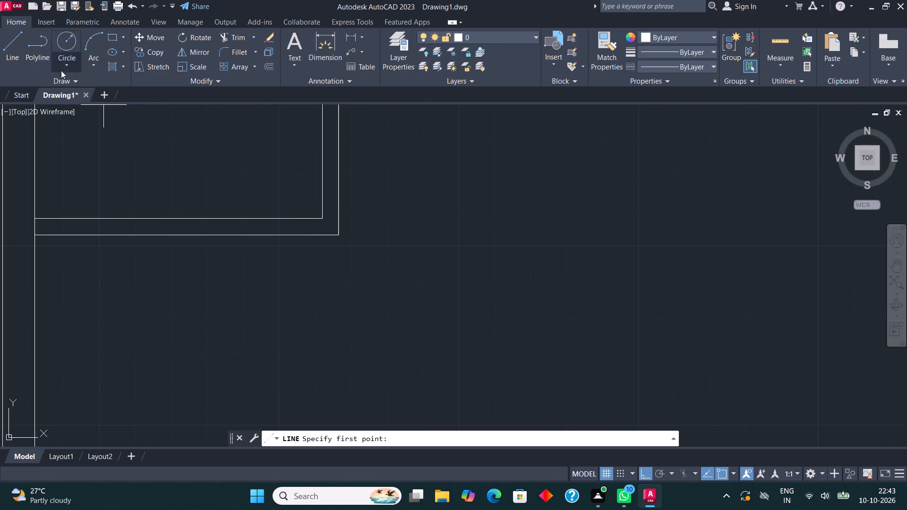
left_click(37, 233)
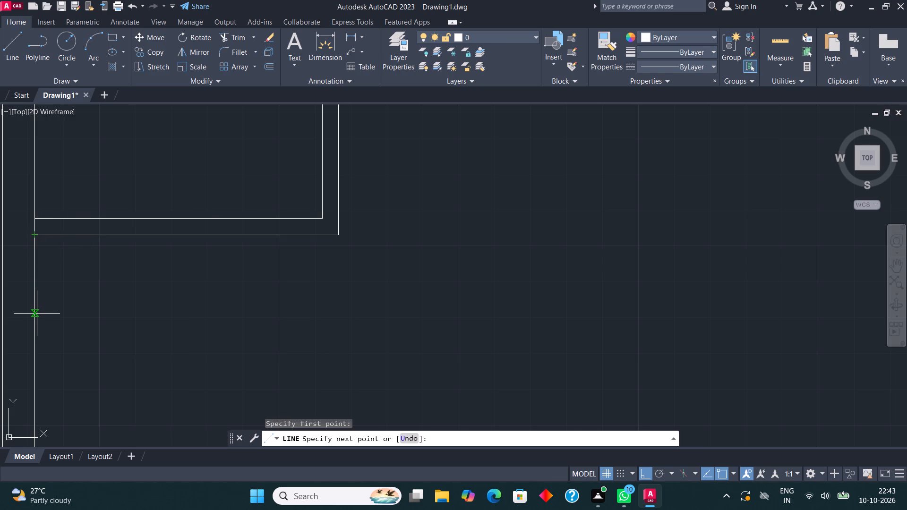
key("4")
type(".5'")
key("Return")
scroll(37, 314, "down", 3)
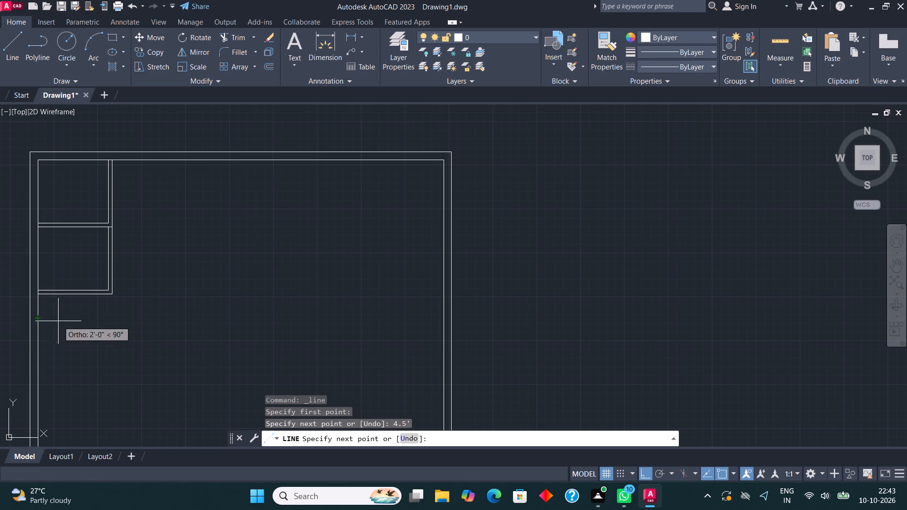
scroll(92, 340, "up", 1)
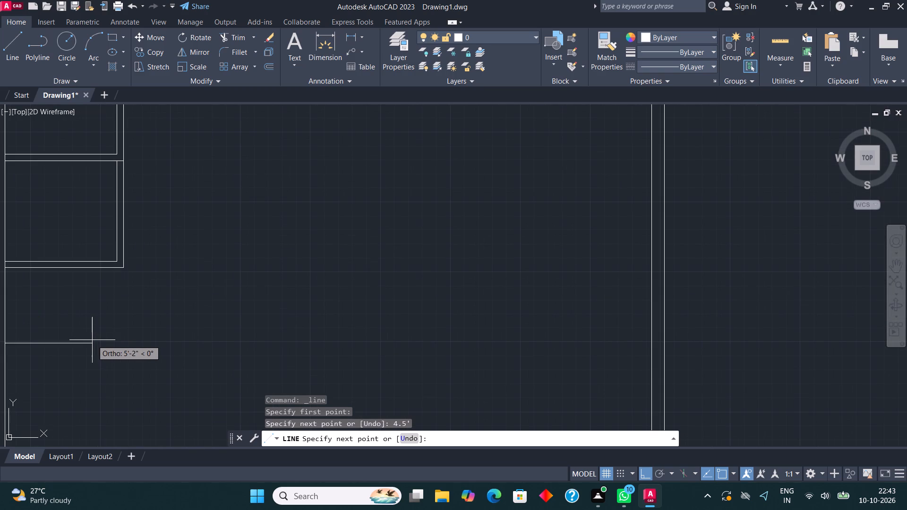
type("6'8\"")
key("Return")
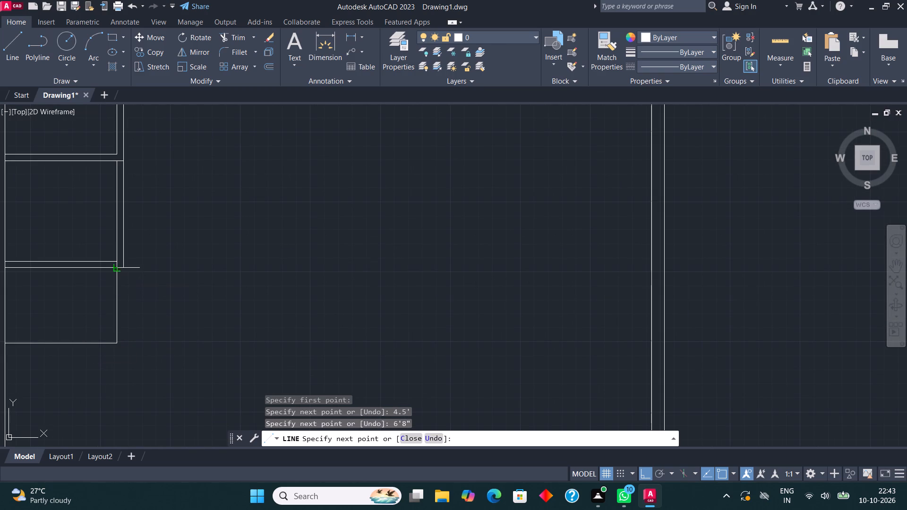
left_click(117, 271)
middle_click_drag(134, 272, 397, 231)
key("Escape")
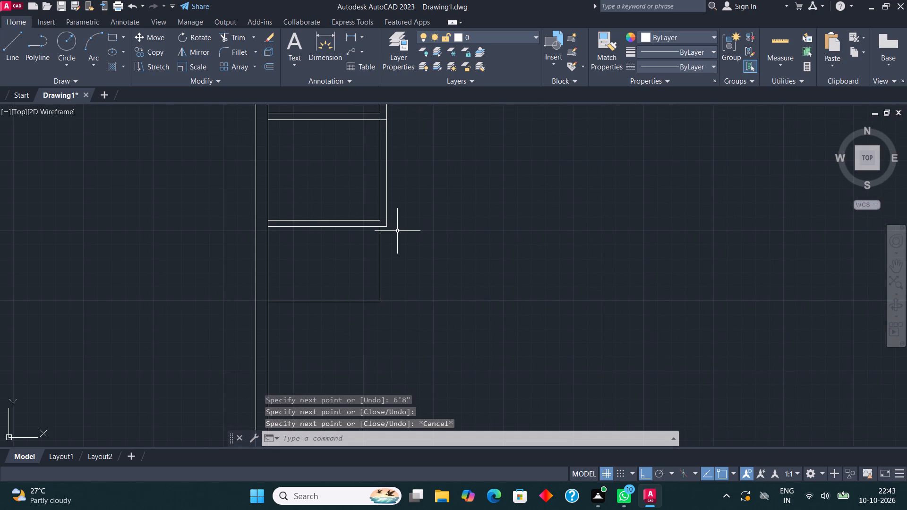
Offset the third room's right and bottom lines 4.5" outward.
middle_click_drag(418, 332, 416, 331)
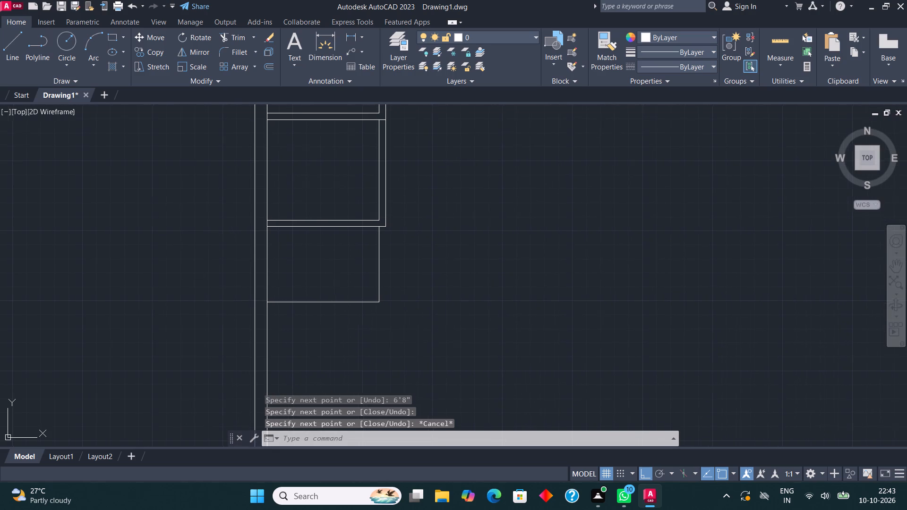
middle_click_drag(416, 331, 367, 333)
left_click_drag(356, 321, 352, 316)
left_click(327, 285)
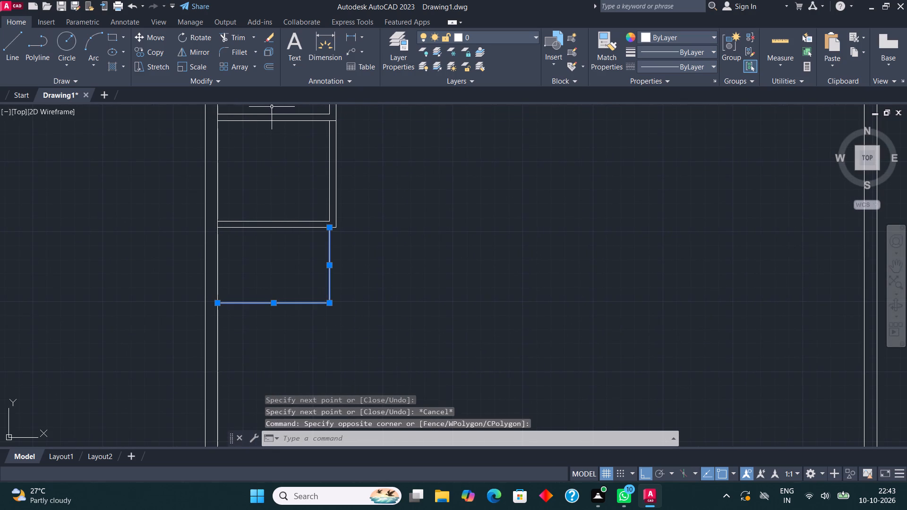
left_click(275, 68)
left_click(326, 258)
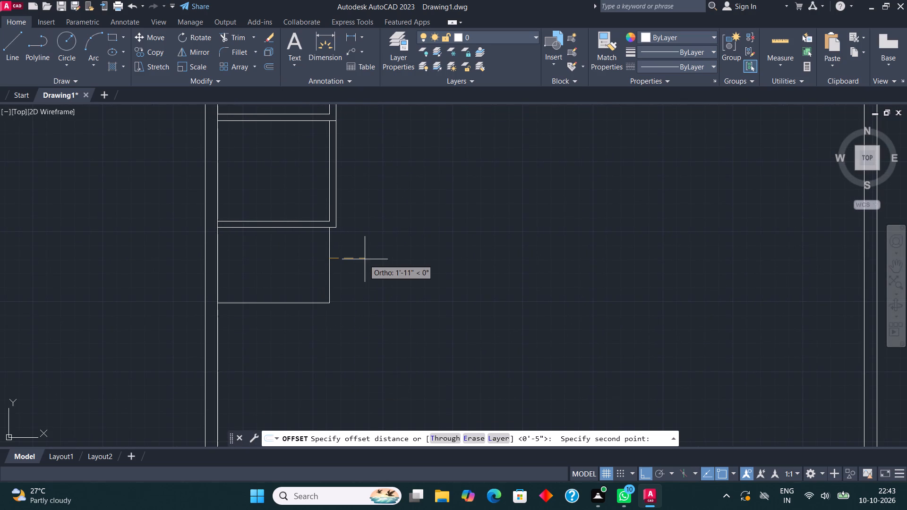
type("4.5\"")
key("Return")
left_click(330, 250)
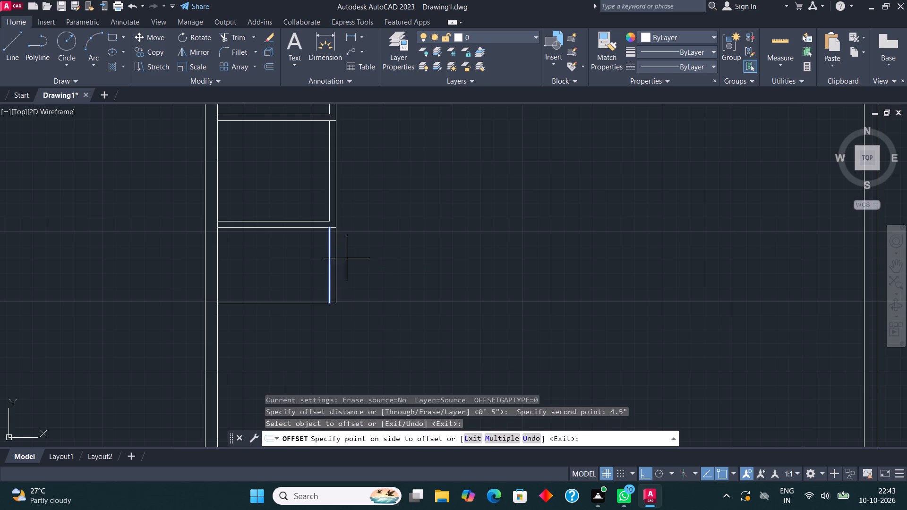
left_click(351, 262)
left_click(292, 303)
left_click(279, 333)
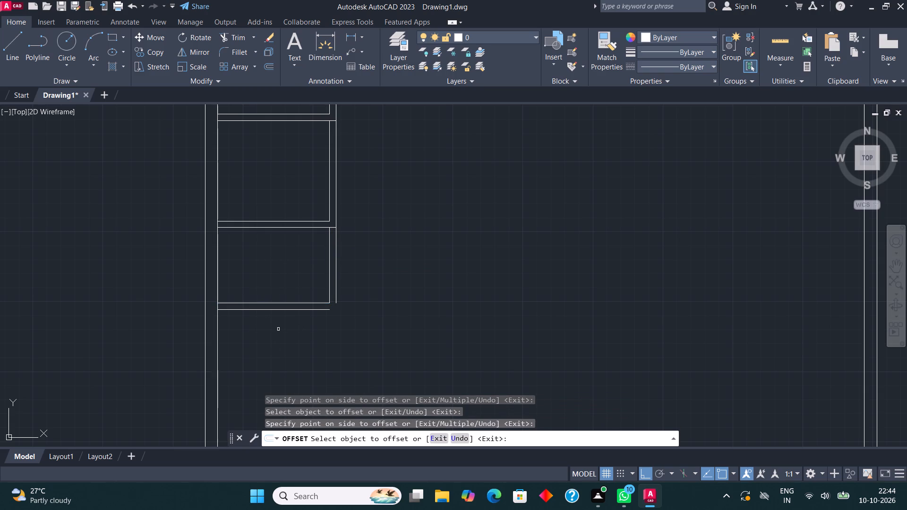
Fillet the third room's two offset lines so they meet at its lower-right outer corner.
left_click(242, 47)
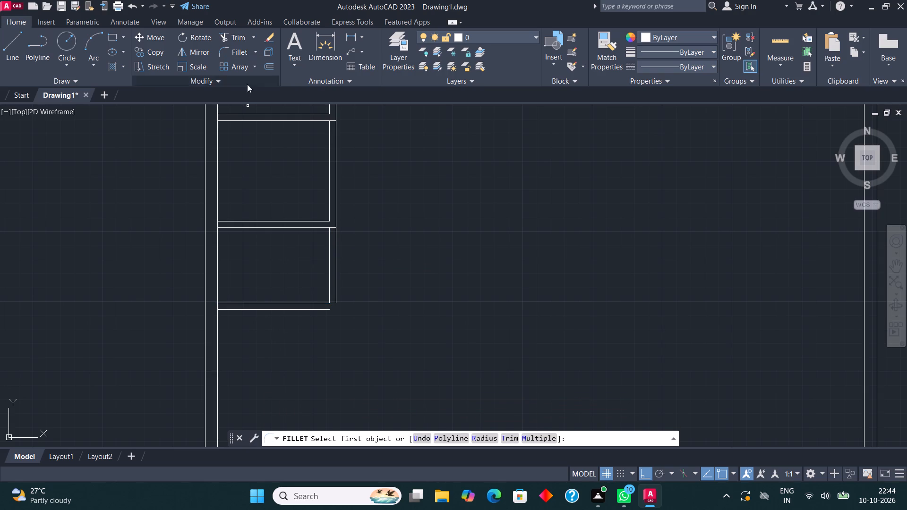
left_click(301, 312)
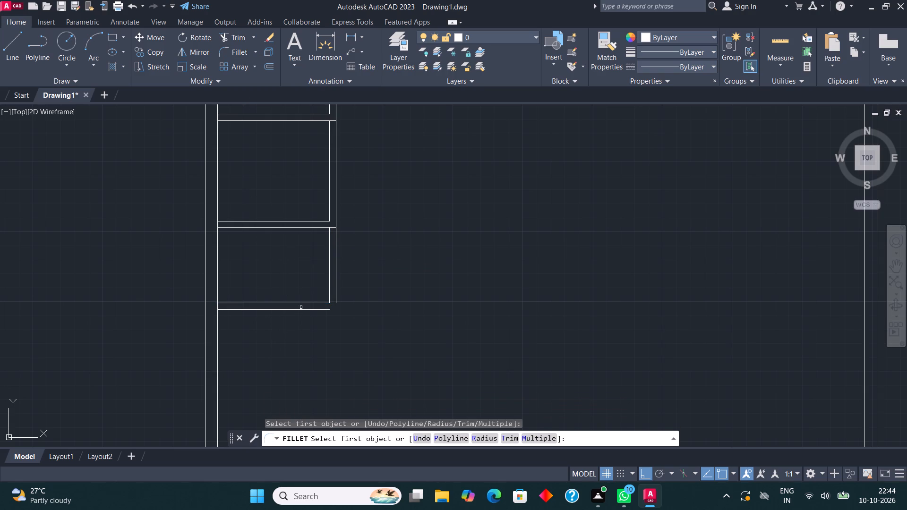
left_click(301, 307)
left_click(303, 310)
left_click(337, 291)
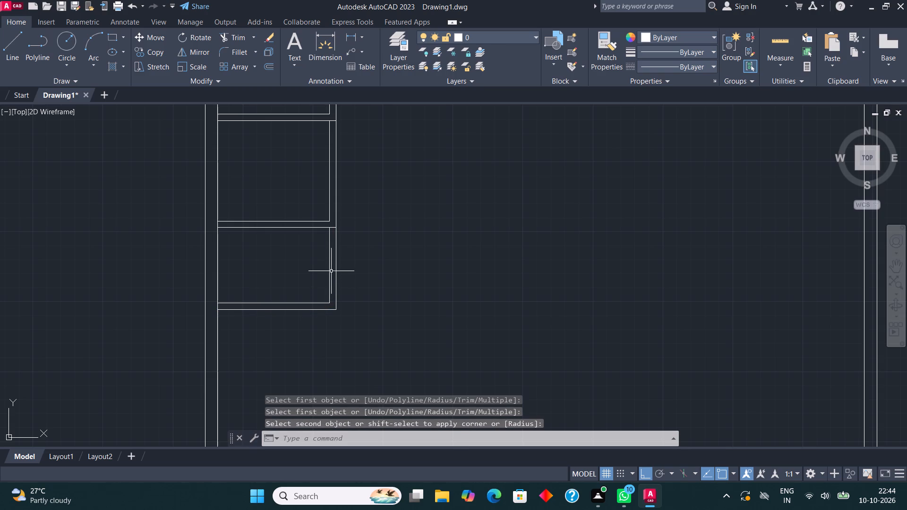
Draw a line 19'3" up from the plan's inner lower-left corner, then horizontally across to the right wall's inner face.
middle_click_drag(332, 271, 355, 128)
middle_click_drag(352, 216, 351, 286)
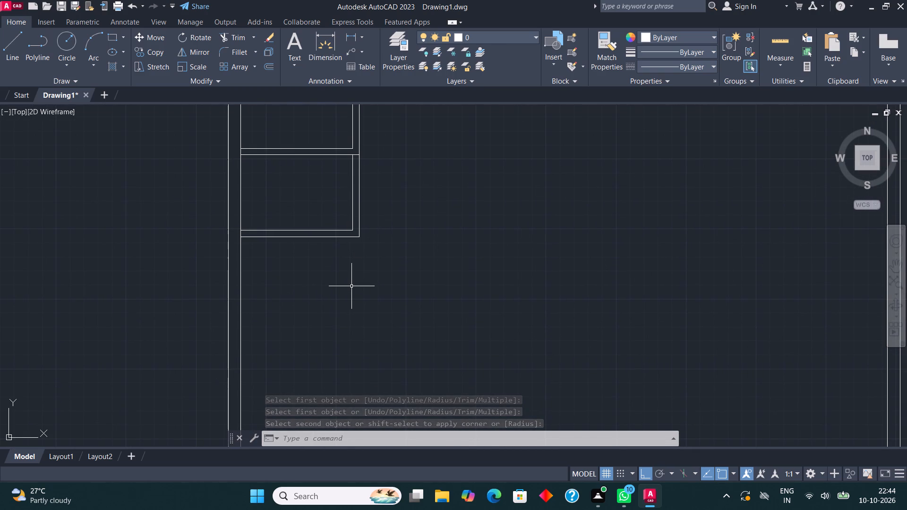
left_click(12, 44)
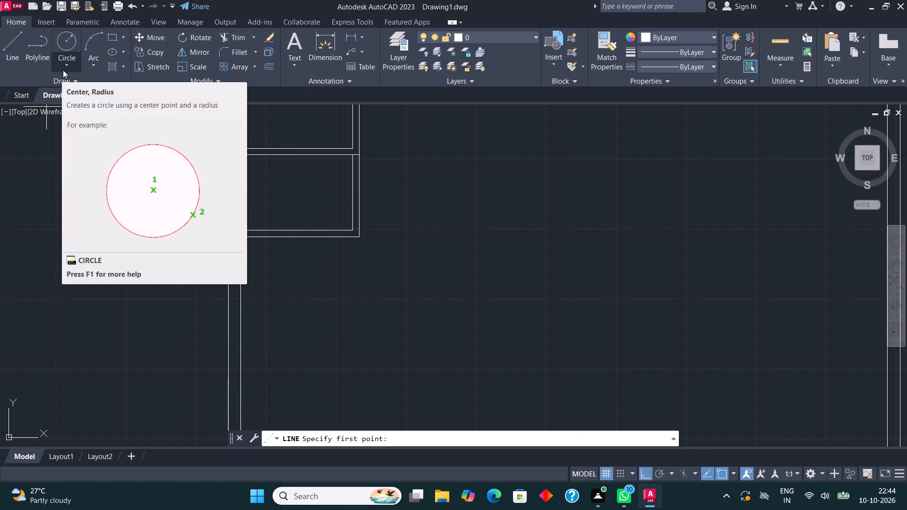
scroll(112, 68, "down", 1)
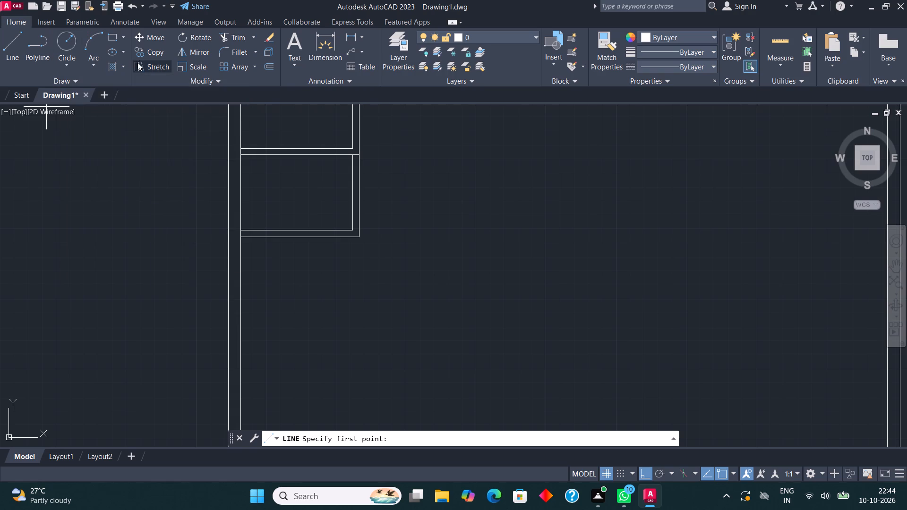
scroll(137, 62, "down", 2)
scroll(317, 207, "down", 5)
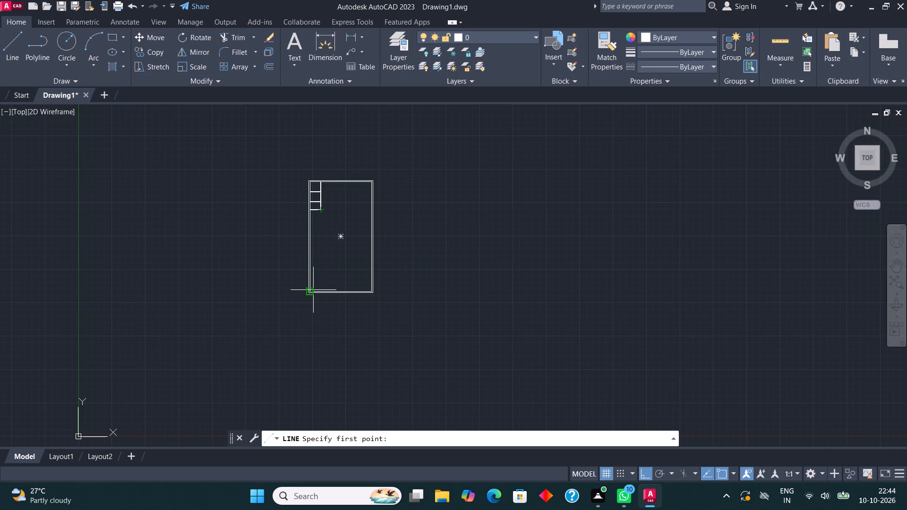
scroll(315, 291, "up", 4)
left_click(269, 302)
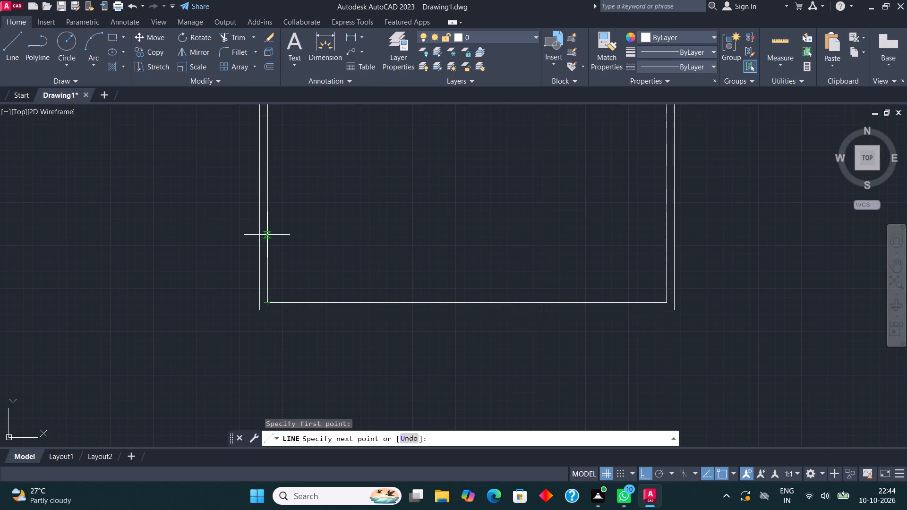
type("19'3\"")
key("Return")
scroll(267, 248, "down", 1)
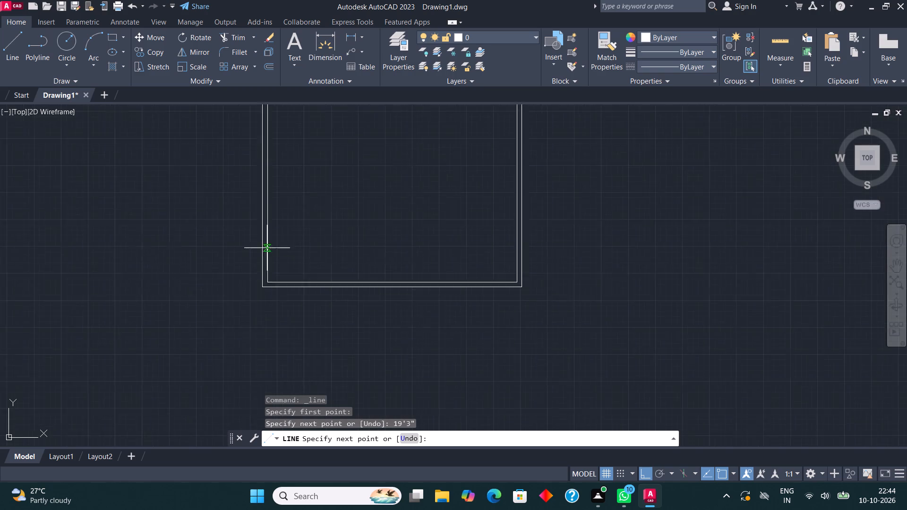
scroll(268, 249, "down", 1)
middle_click_drag(332, 143, 341, 183)
scroll(333, 229, "up", 2)
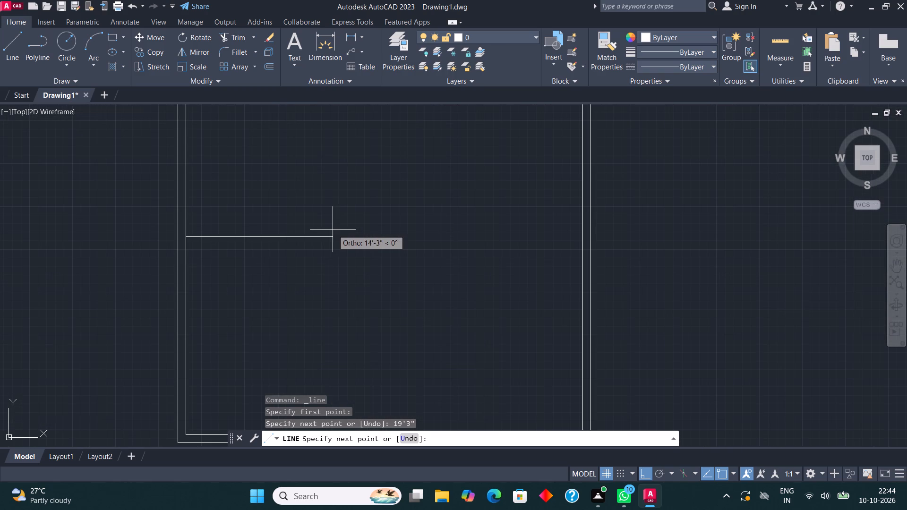
left_click(582, 240)
key("Escape")
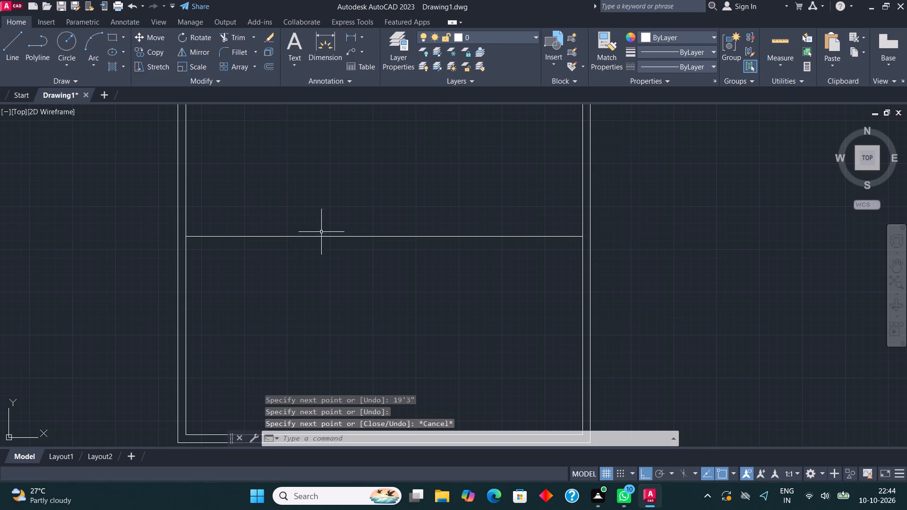
Draw a line 4' down the first room partition's right face from the top wall, then across to the right wall's inner face.
scroll(322, 232, "down", 2)
middle_click_drag(330, 207, 334, 244)
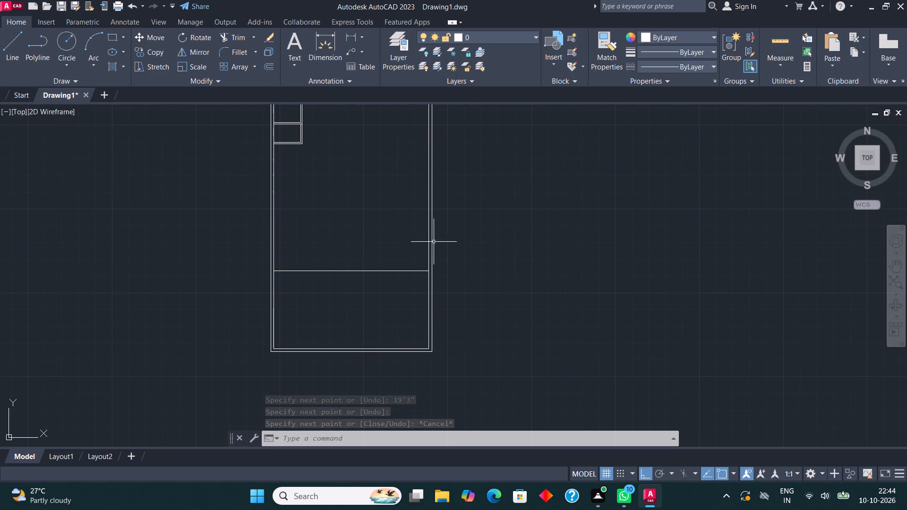
middle_click_drag(470, 210, 480, 325)
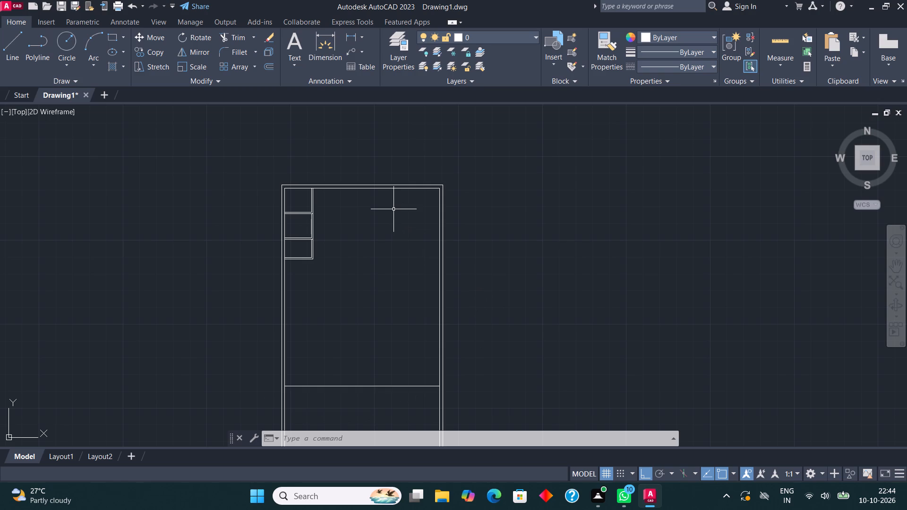
scroll(394, 209, "up", 3)
middle_click_drag(347, 162, 426, 290)
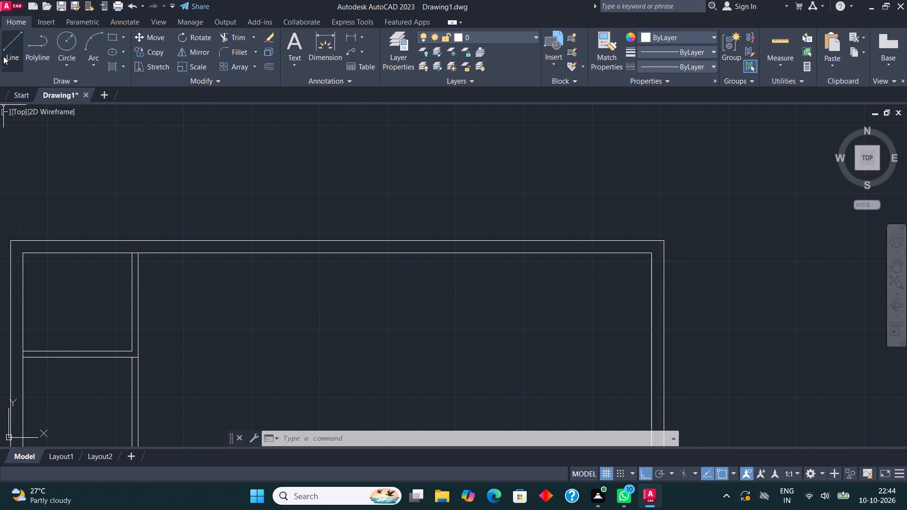
left_click(8, 45)
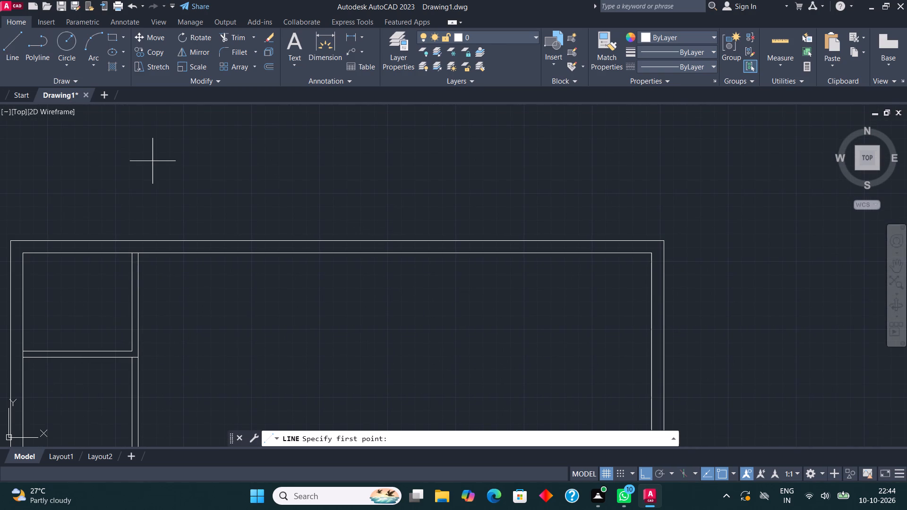
left_click(138, 251)
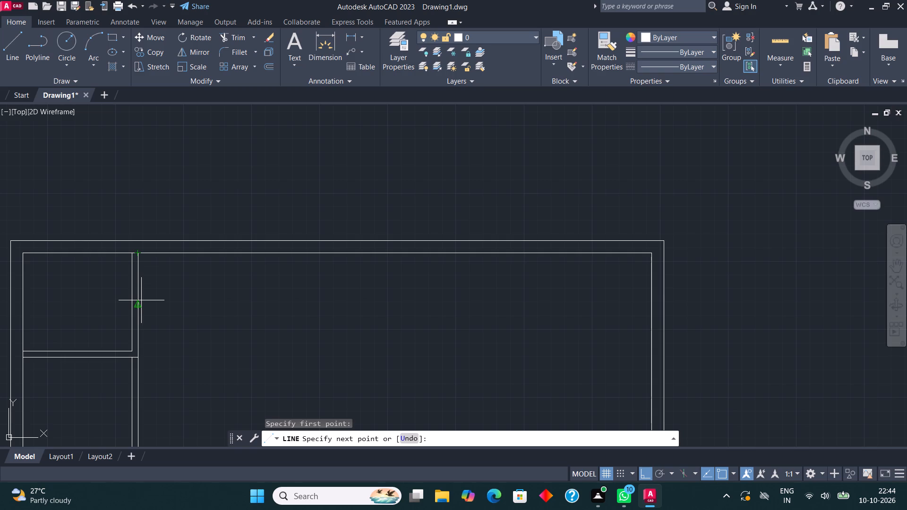
type("4'")
key("Return")
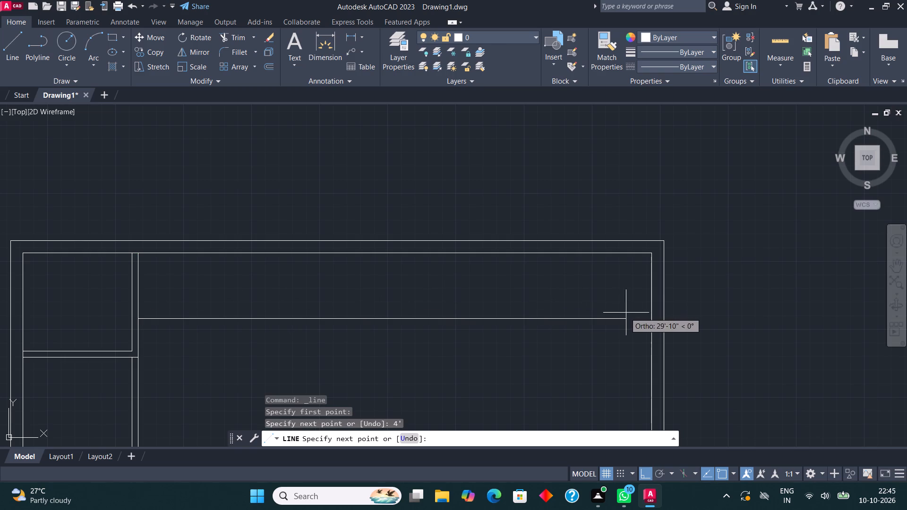
left_click(649, 317)
middle_click_drag(486, 212, 400, 85)
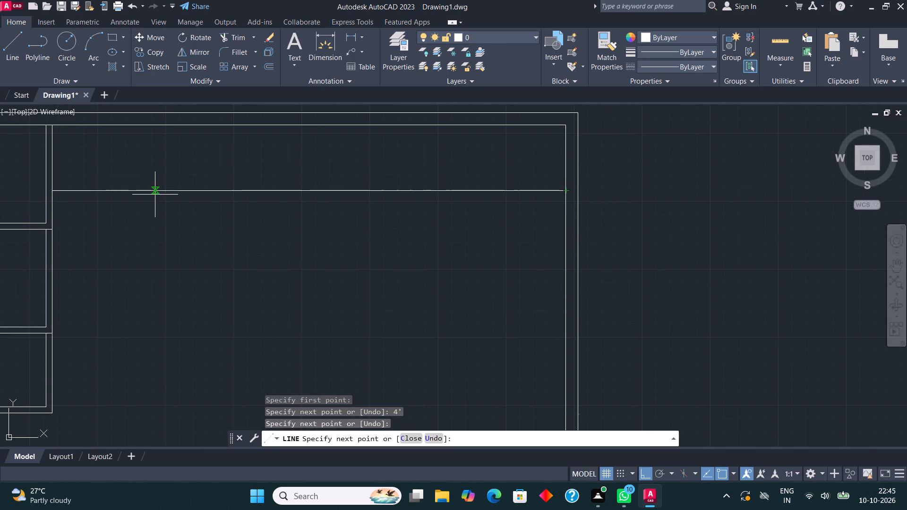
key("Escape")
Copy the new upper horizontal line 9" downward to form a wall.
middle_click_drag(291, 223, 339, 249)
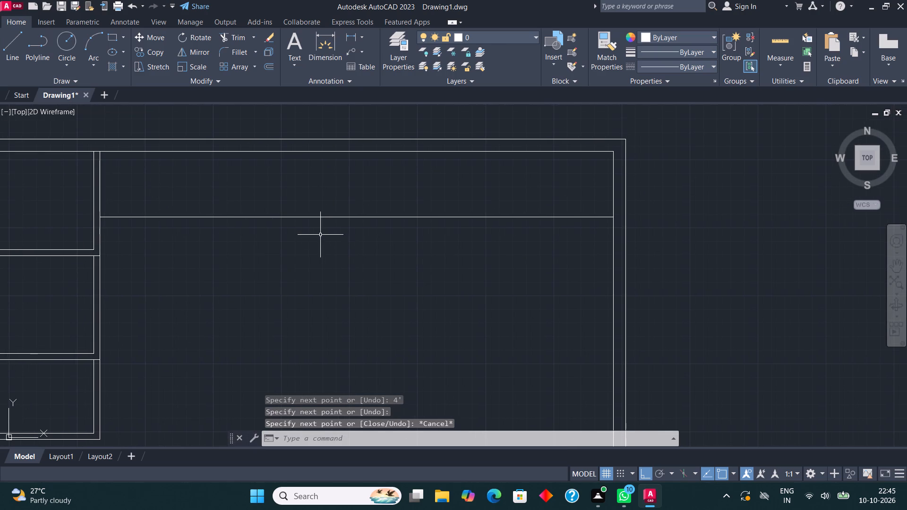
left_click_drag(319, 235, 317, 230)
left_click(285, 200)
left_click(154, 51)
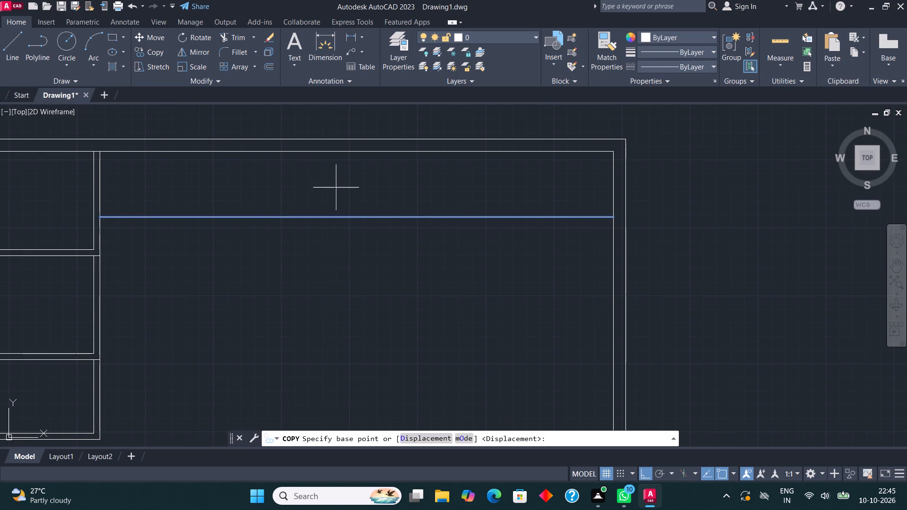
left_click(339, 221)
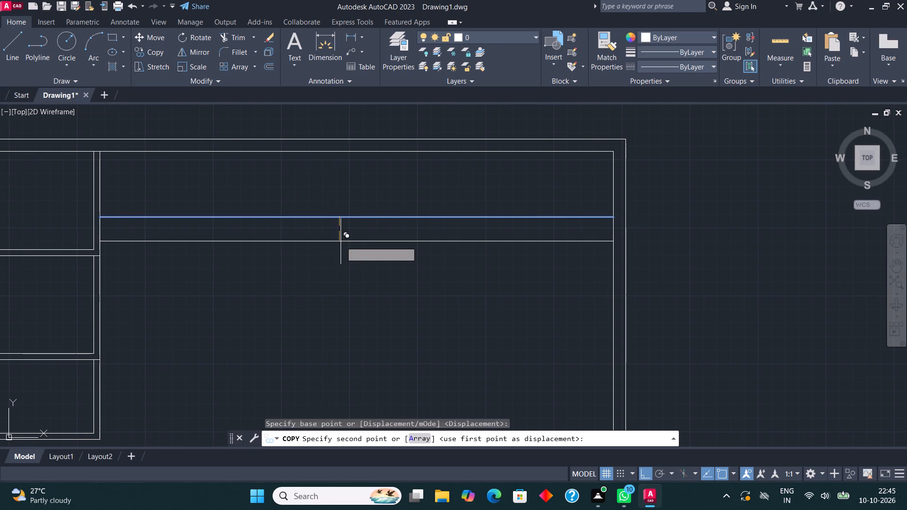
type("9\"")
key("Return")
key("Escape")
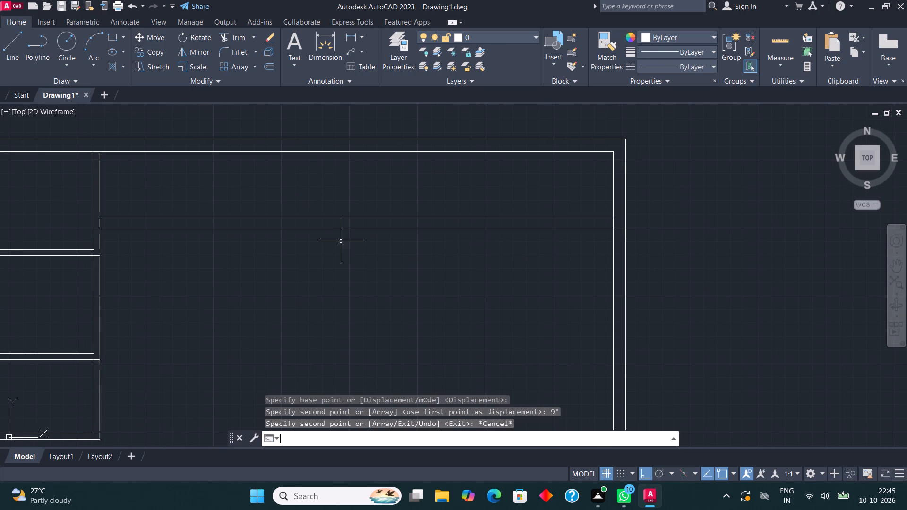
Draw a room outline from the 9" wall's lower-left end: 14' down, 12'8" right, and 14' back up.
left_click(9, 45)
middle_click_drag(225, 269, 234, 223)
left_click(111, 184)
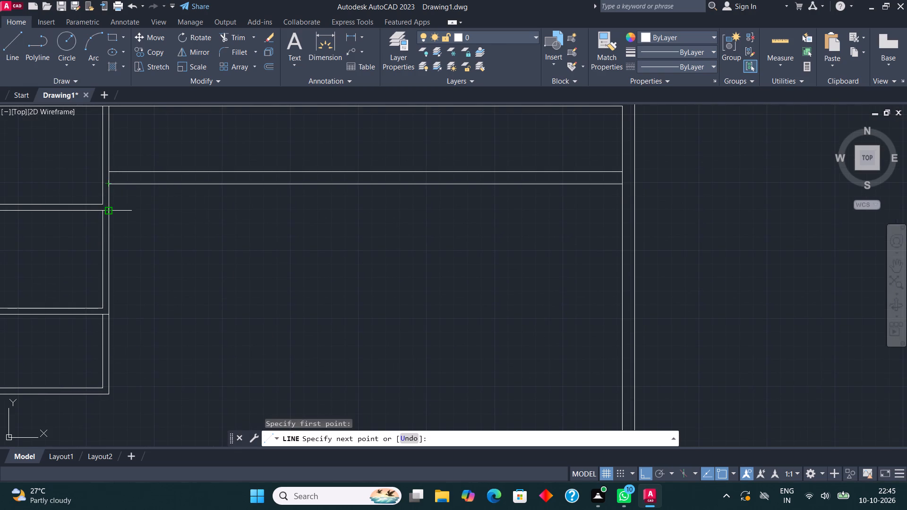
type("14'")
key("Return")
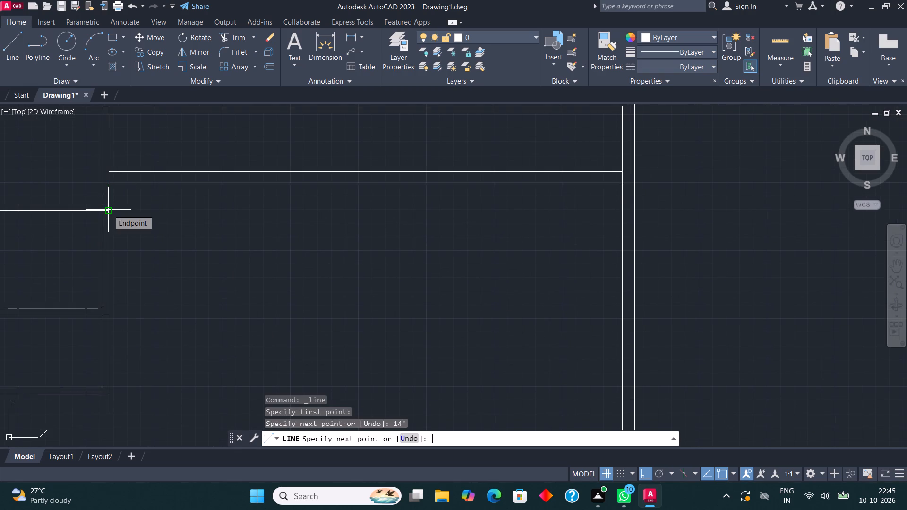
scroll(108, 212, "down", 2)
scroll(124, 317, "up", 1)
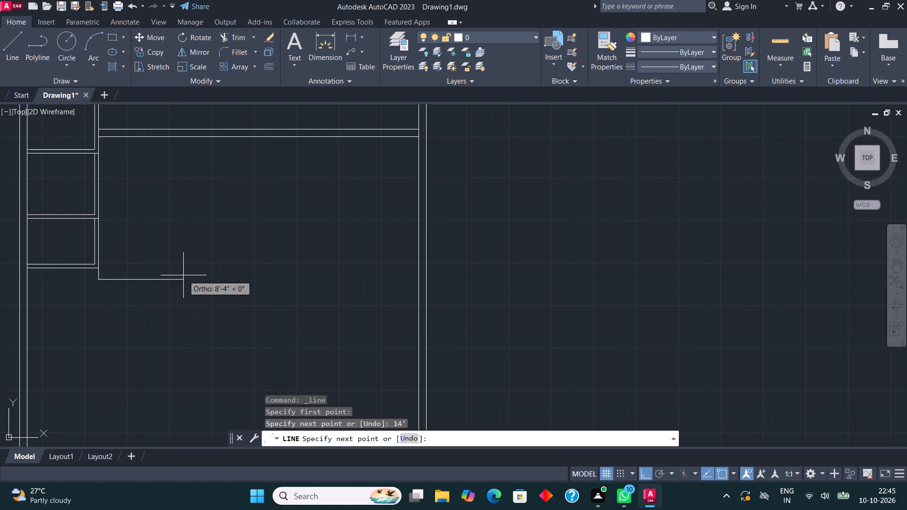
type("12'")
type("8\"")
key("Return")
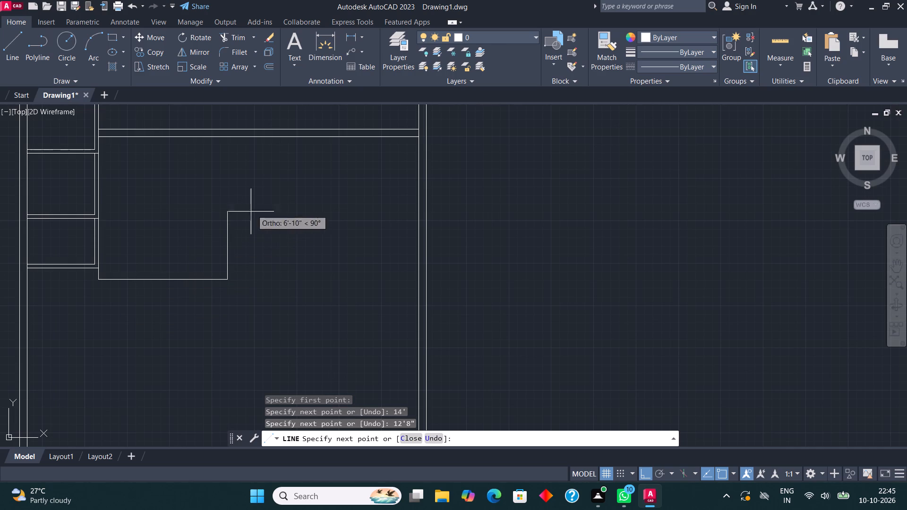
type("14'")
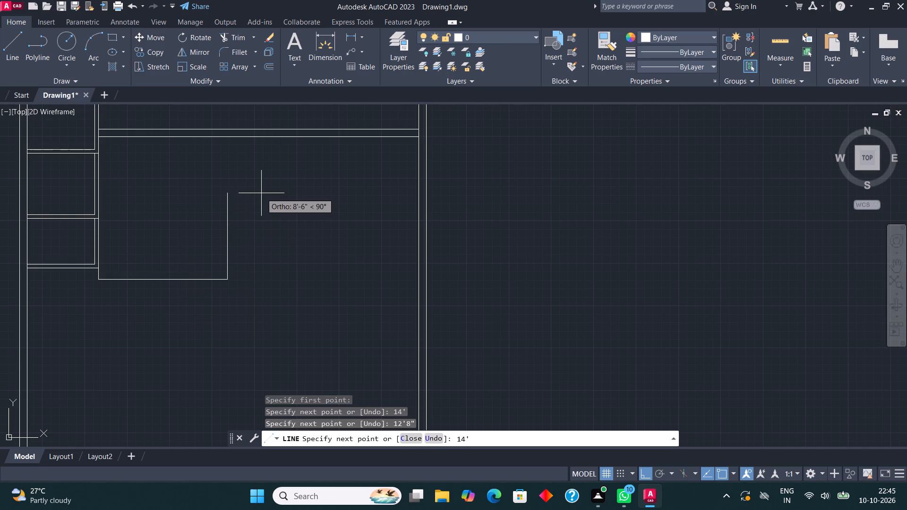
key("Return")
key("Escape")
Offset the new room's right line 4.5" outward to the right.
middle_click_drag(276, 202, 300, 211)
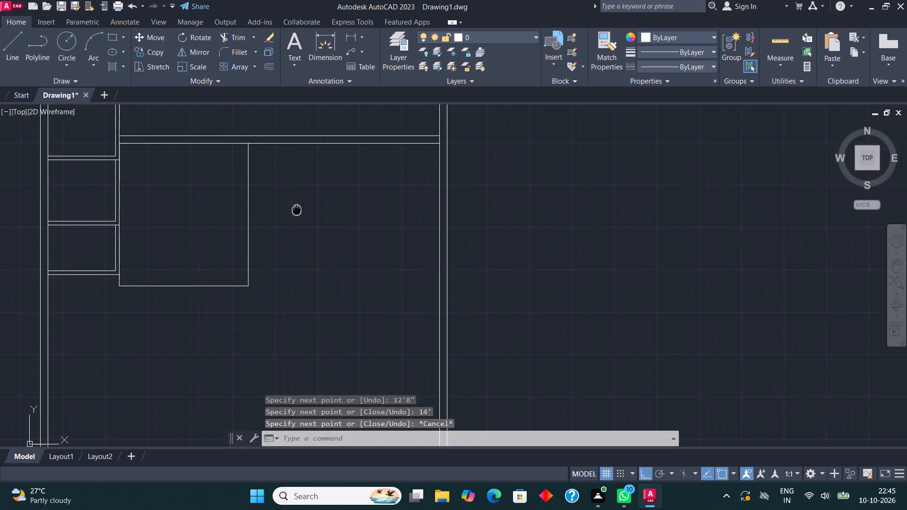
middle_click_drag(300, 211, 349, 193)
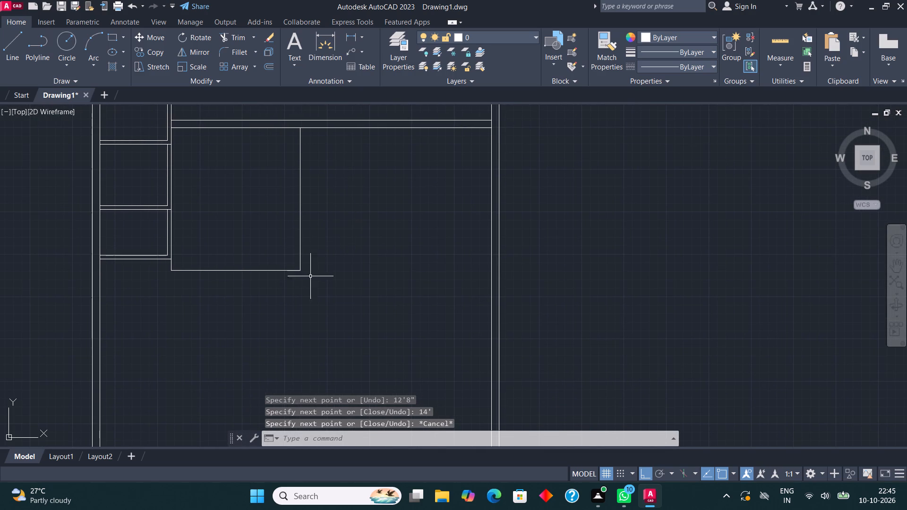
left_click_drag(317, 284, 316, 272)
left_click(290, 225)
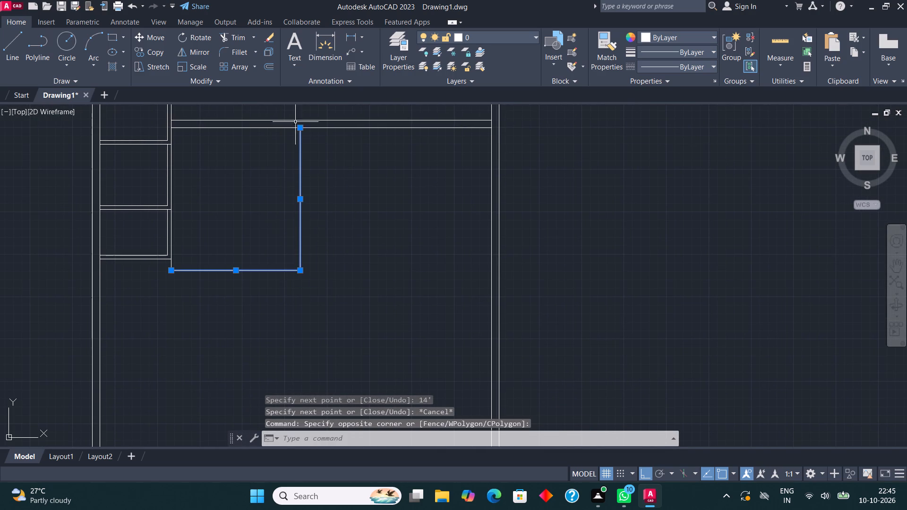
left_click(270, 63)
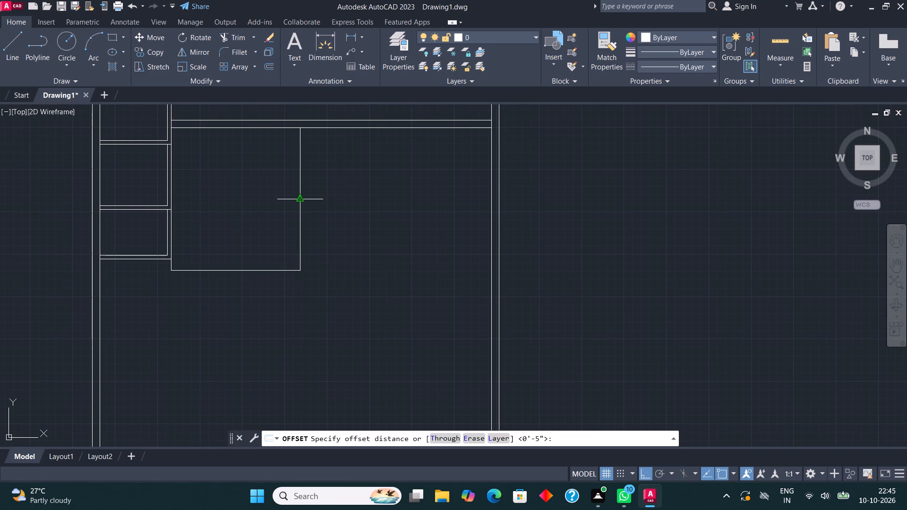
left_click(303, 197)
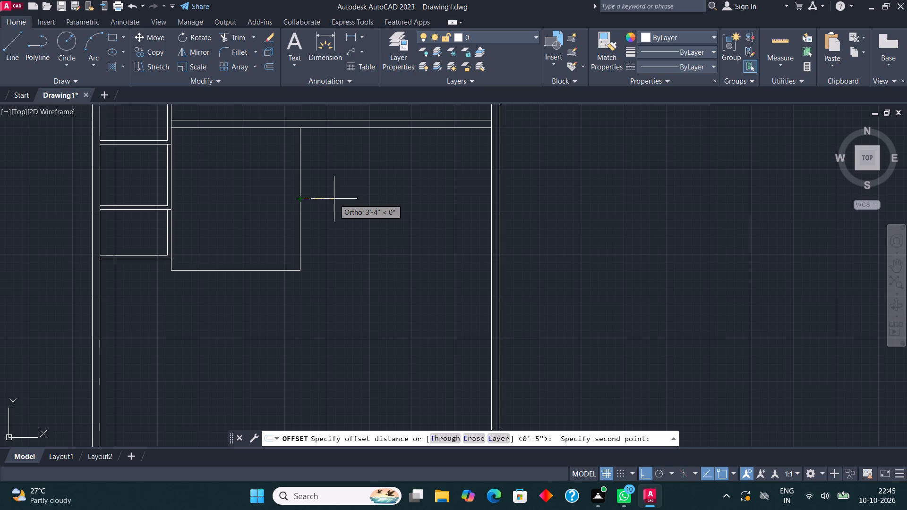
type("4.5\"")
key("Return")
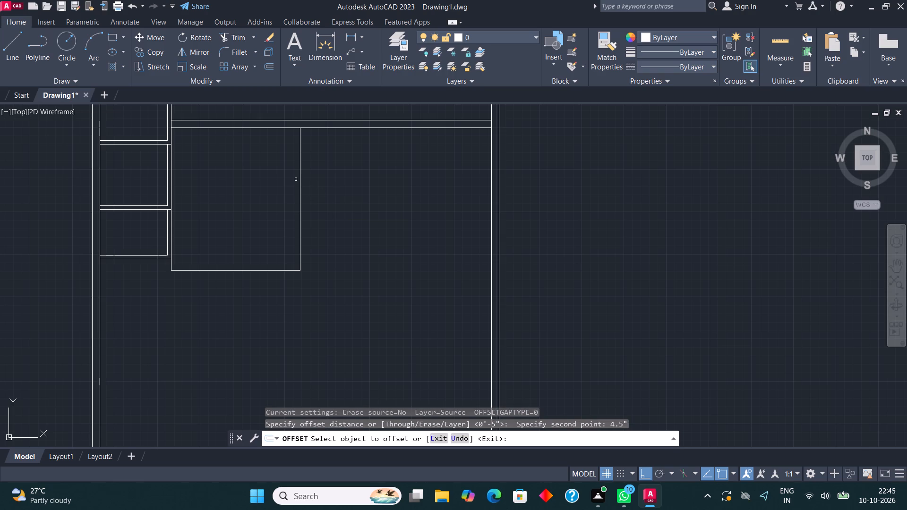
left_click(302, 183)
left_click(300, 182)
left_click(314, 186)
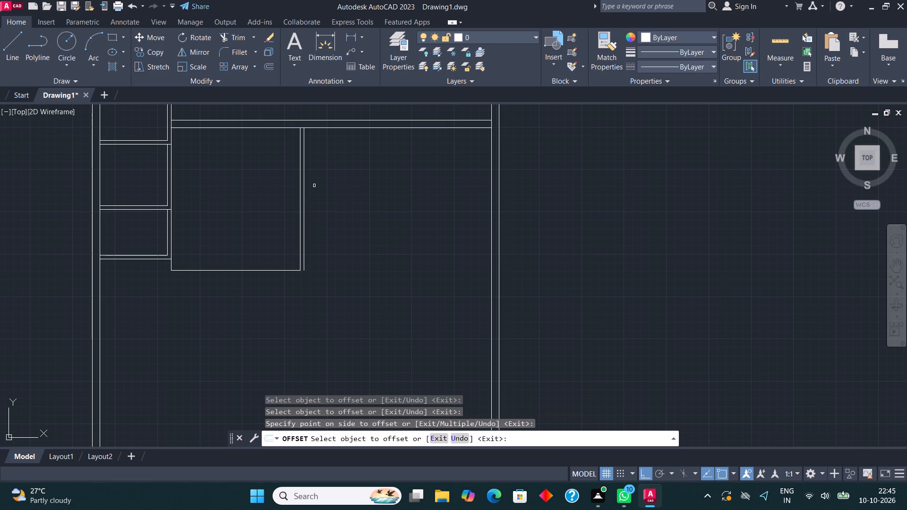
key("Escape")
Copy the new room's bottom line 9" downward.
left_click(238, 272)
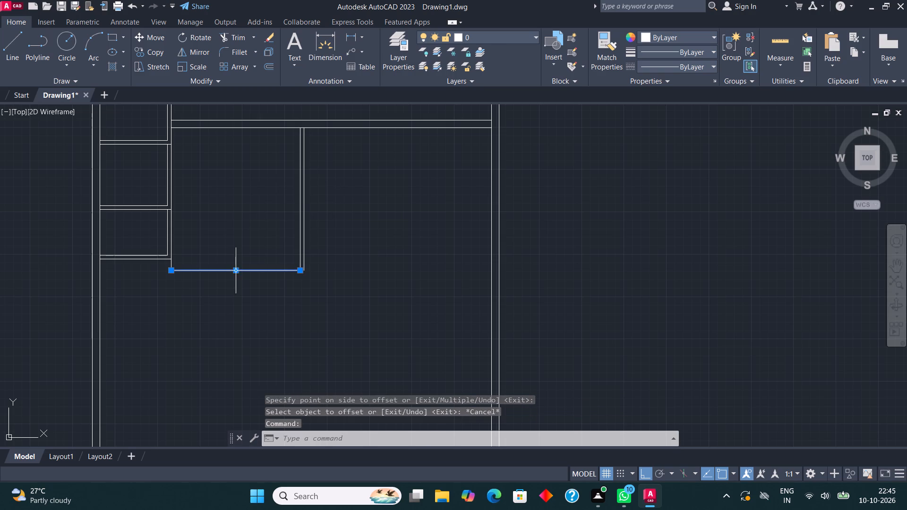
left_click(157, 52)
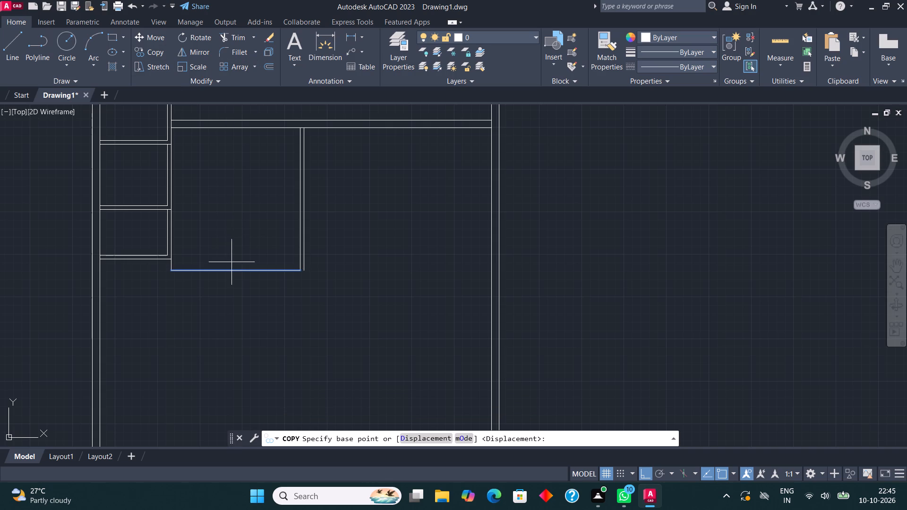
left_click(231, 268)
type("9\"")
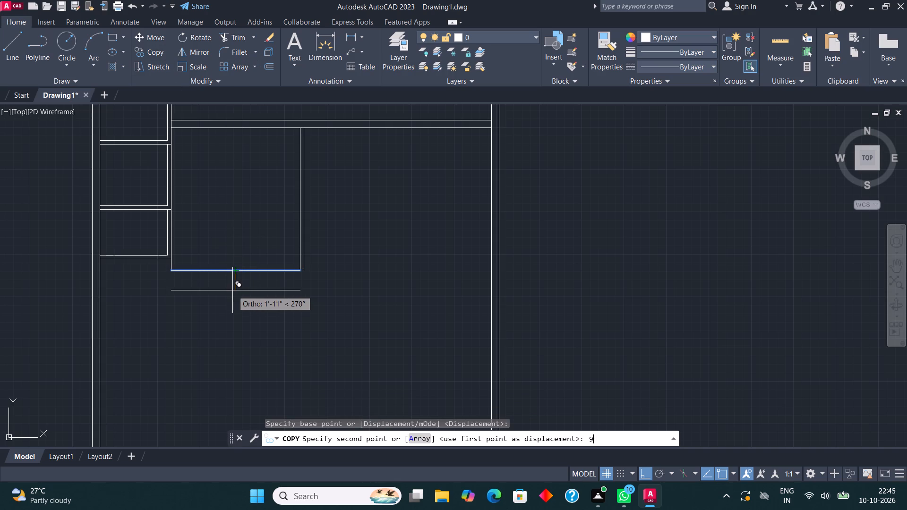
key("Return")
key("Escape")
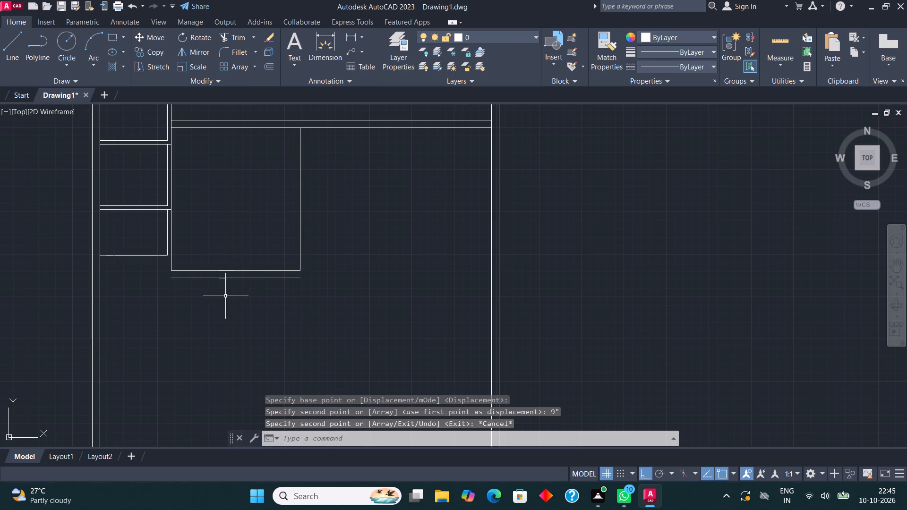
Draw a vertical line from the third small room's inner lower-right corner down to near the copied bottom line's level.
scroll(171, 288, "up", 2)
scroll(175, 258, "down", 1)
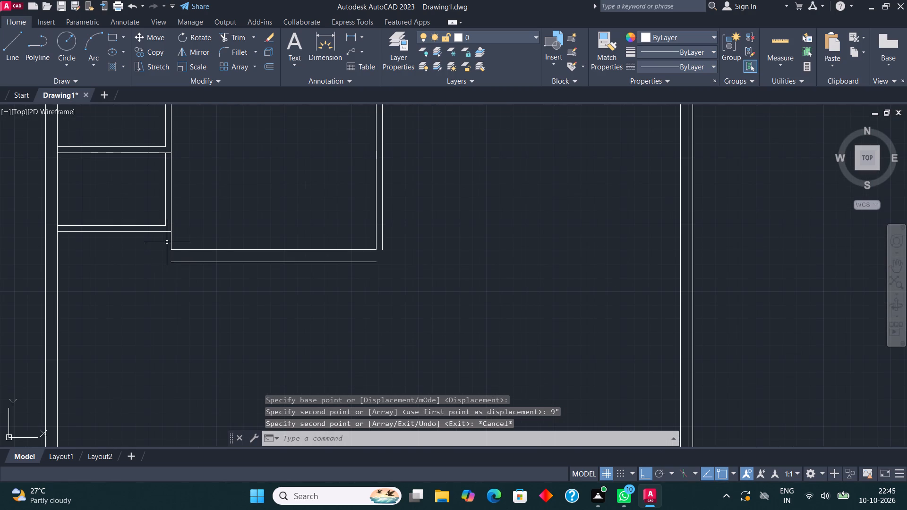
left_click(171, 241)
scroll(179, 243, "up", 2)
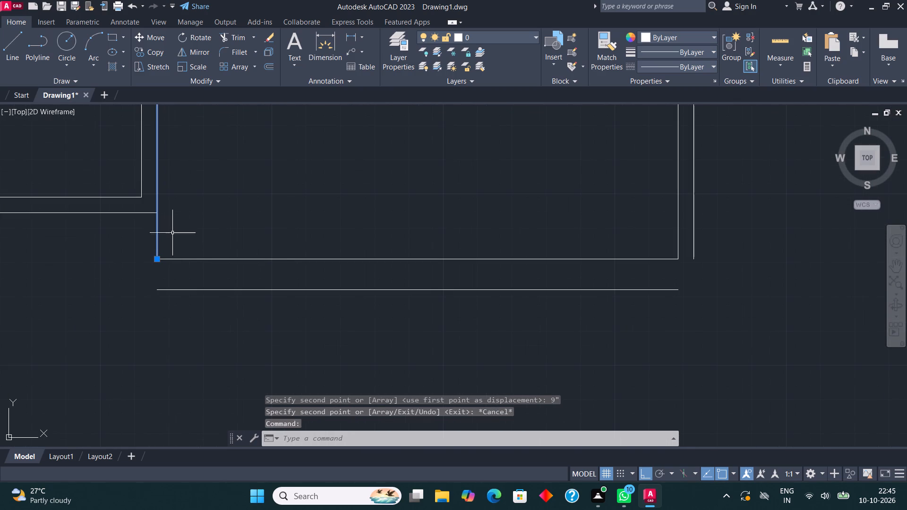
left_click(10, 52)
left_click(140, 194)
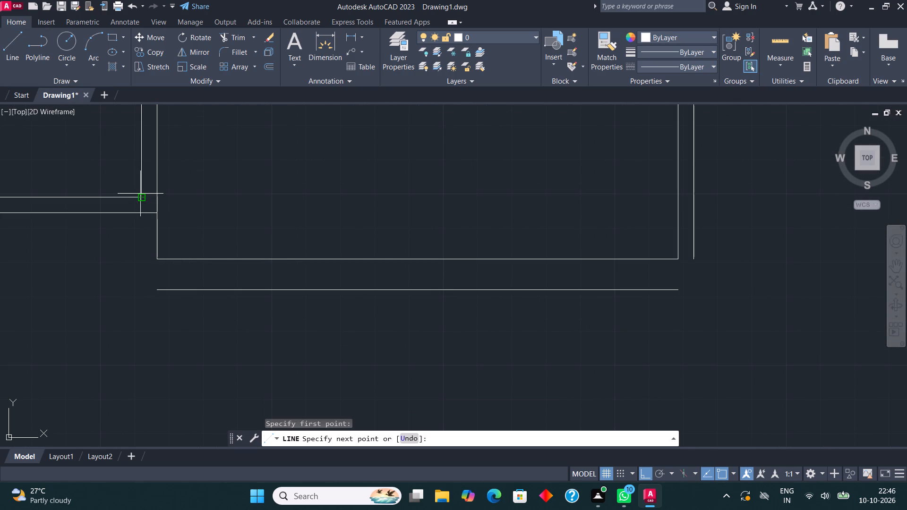
left_click(145, 285)
key("Escape")
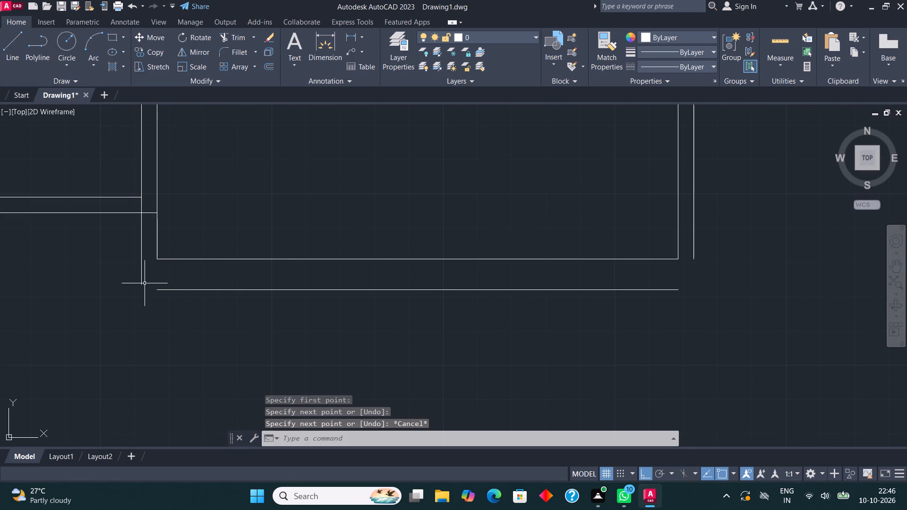
Fillet the new vertical line and the copied bottom line so they meet at the large room's lower-left outer corner.
left_click(234, 50)
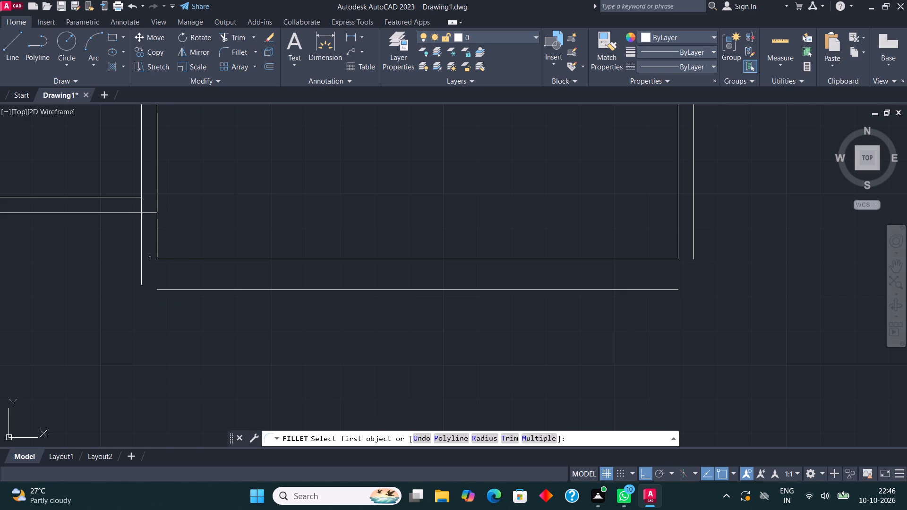
left_click(141, 254)
left_click(172, 289)
Fillet the large room's outer right wall line and lower outer bottom line so they meet at the lower-right corner.
scroll(168, 304, "down", 2)
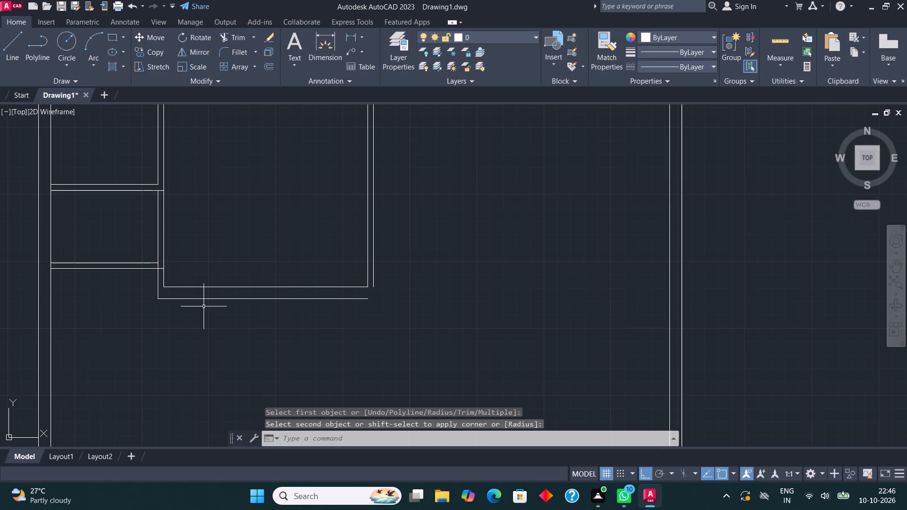
left_click(232, 48)
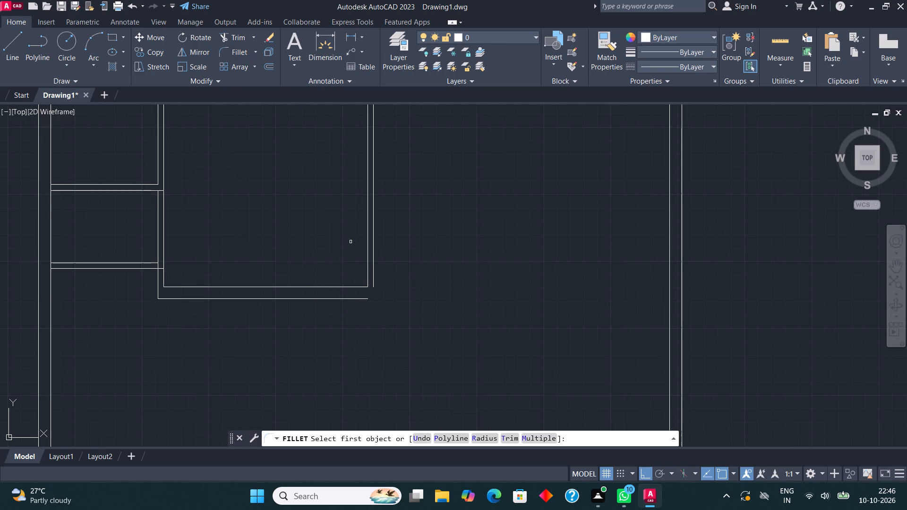
left_click(374, 243)
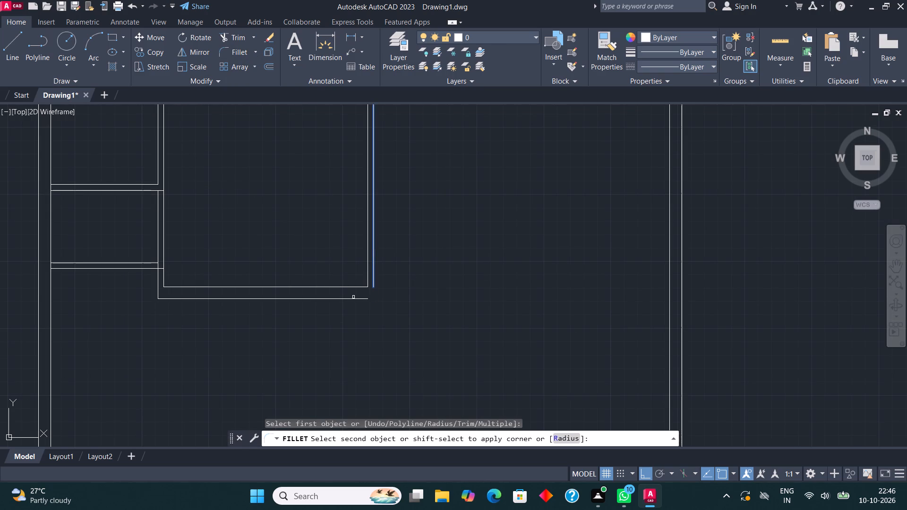
left_click(353, 297)
Extend both faces of the large room's bottom wall with horizontal lines to the inner face of the right outer wall.
scroll(330, 282, "down", 1)
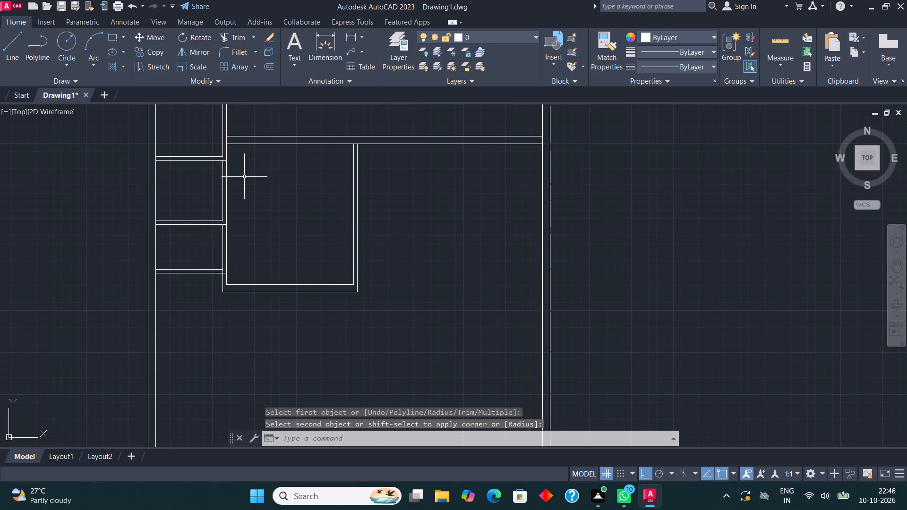
left_click(13, 44)
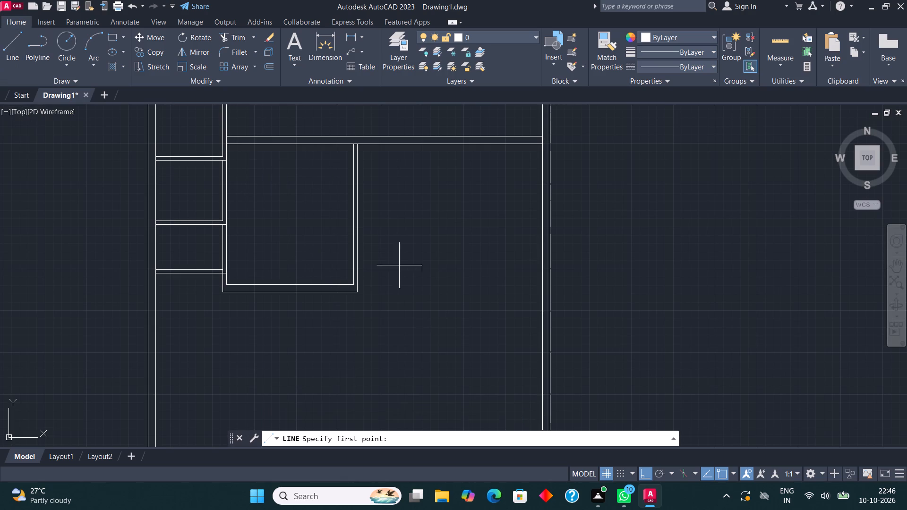
scroll(386, 291, "up", 1)
left_click(336, 294)
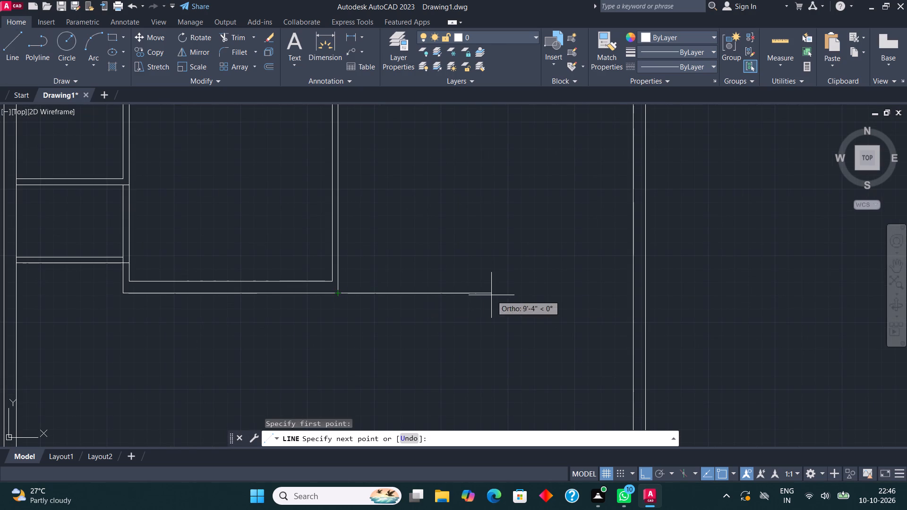
left_click(635, 294)
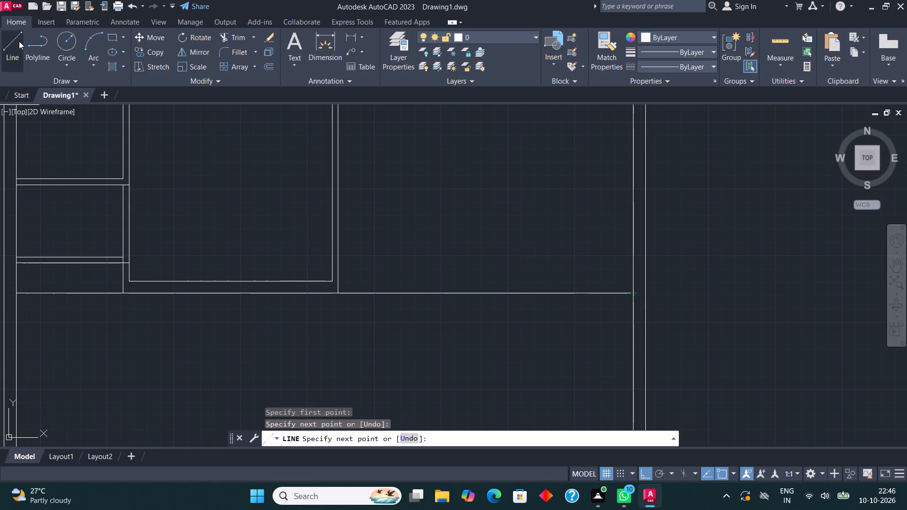
left_click(19, 41)
left_click(328, 281)
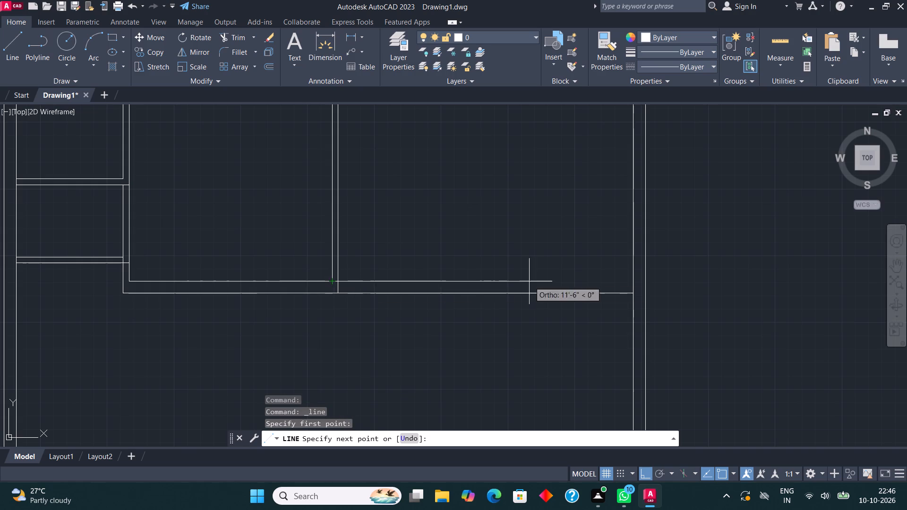
left_click(633, 283)
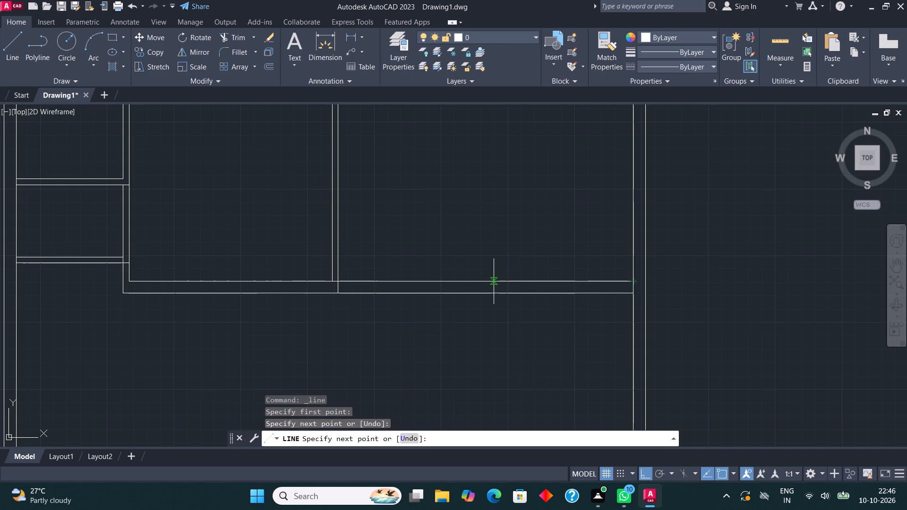
key("Escape")
From the large room wall's right face, draw a 12'8" line rightward along the bottom wall's upper face, continuing vertically up to the top wall.
left_click(6, 53)
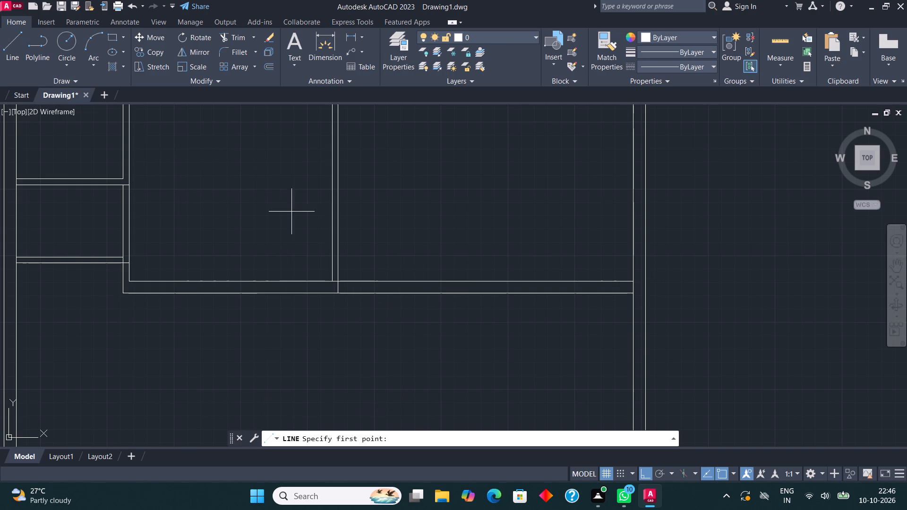
scroll(460, 227, "up", 1)
middle_click_drag(459, 227, 368, 289)
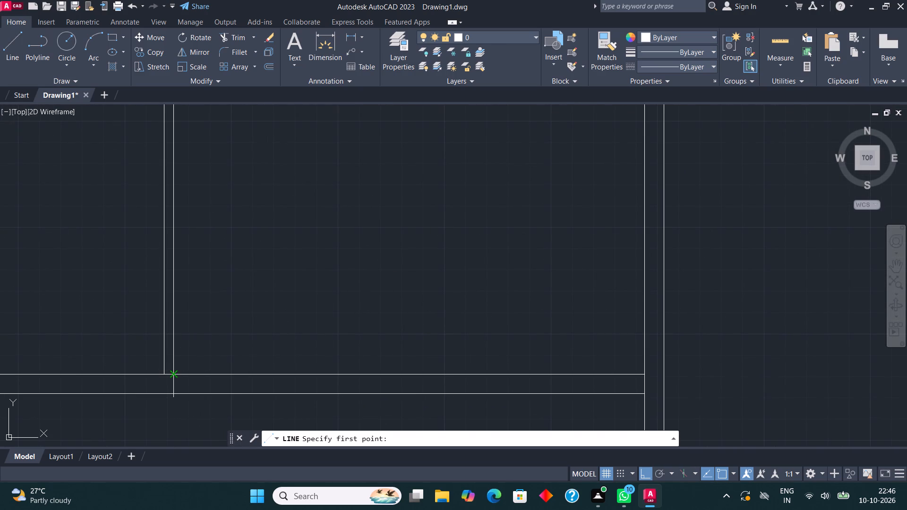
left_click(176, 373)
type("12'8\"")
key("Return")
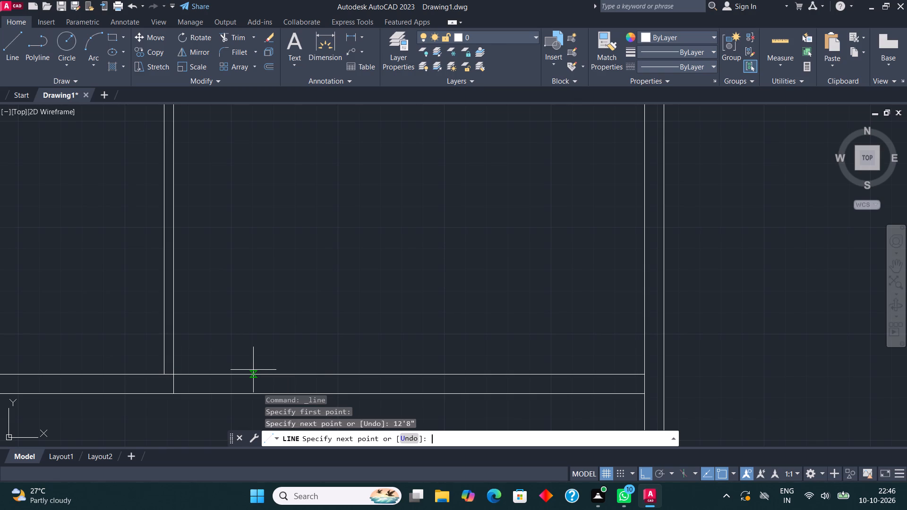
scroll(253, 370, "down", 2)
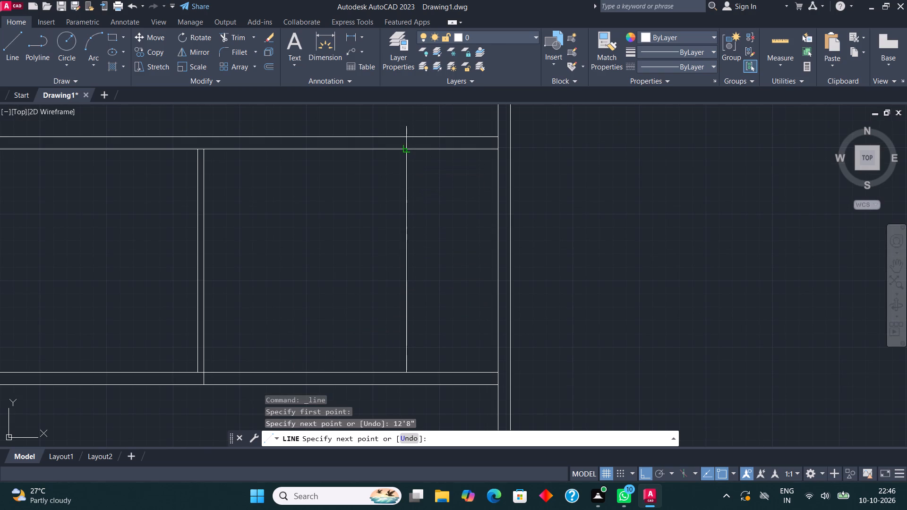
left_click(409, 151)
key("Escape")
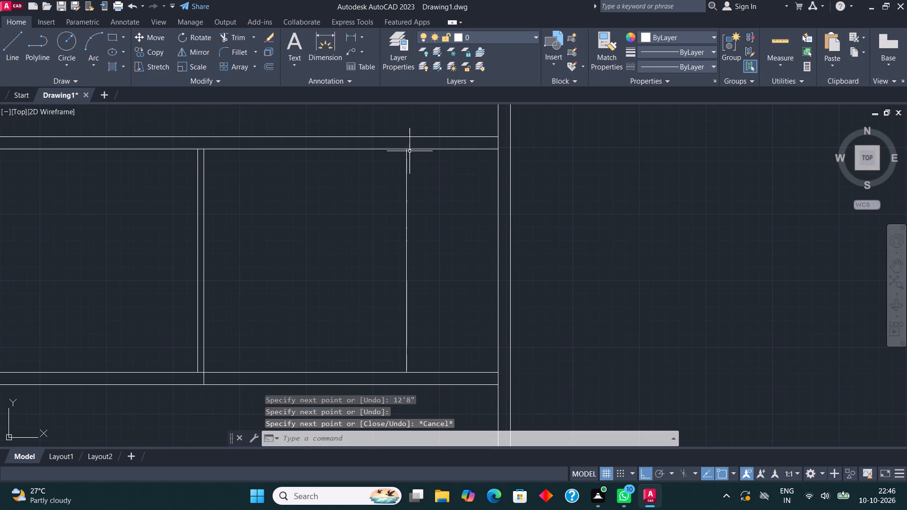
Copy the new vertical line 4.5" to the right to form the partition wall.
middle_click_drag(485, 198, 444, 197)
left_click(368, 238)
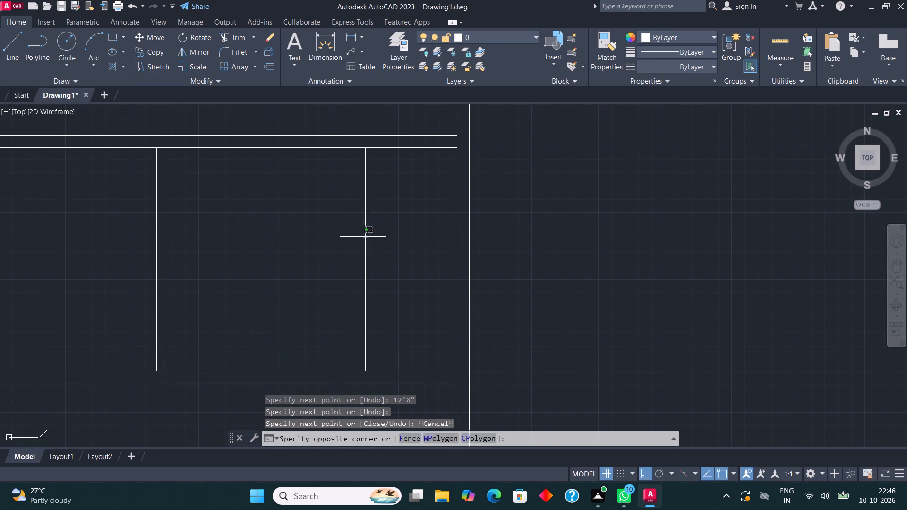
left_click(351, 233)
left_click(143, 51)
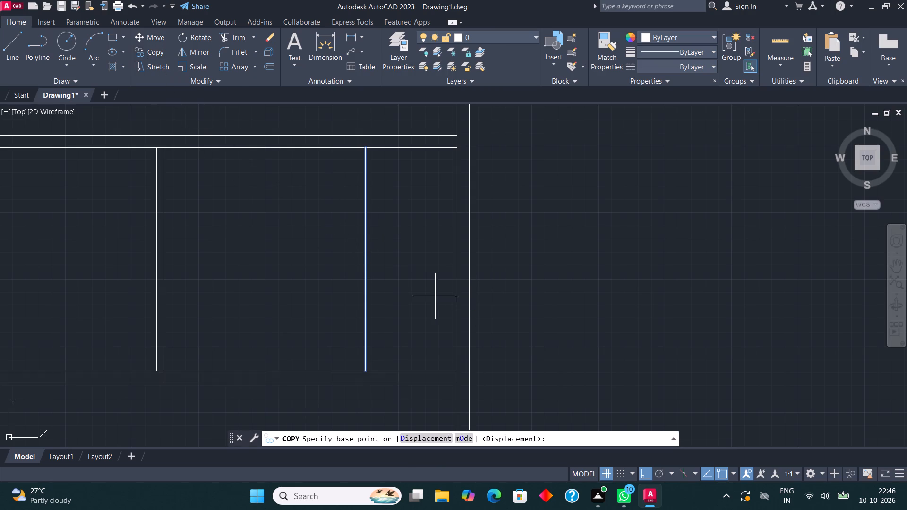
left_click(368, 249)
type("4.5\"")
key("Return")
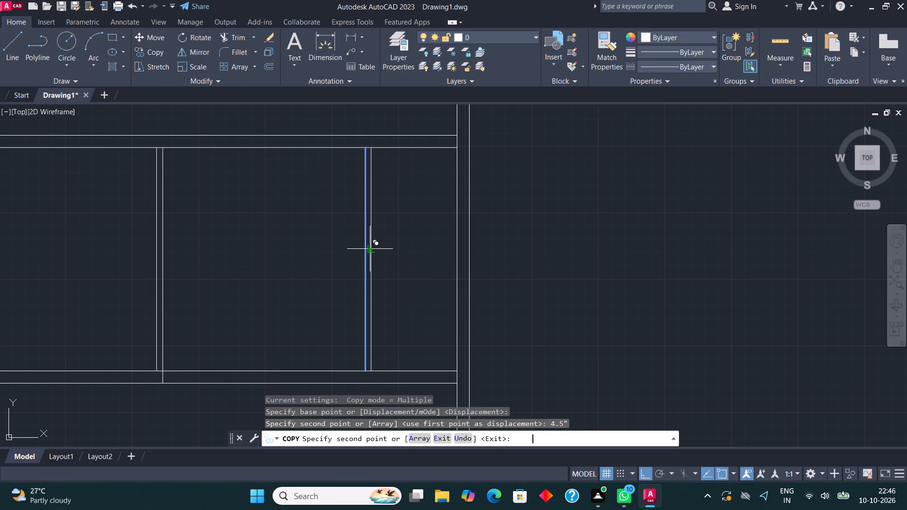
key("Escape")
Draw a line 7' down from the top of the copied partition line, continuing horizontally to the right outer wall.
left_click(5, 40)
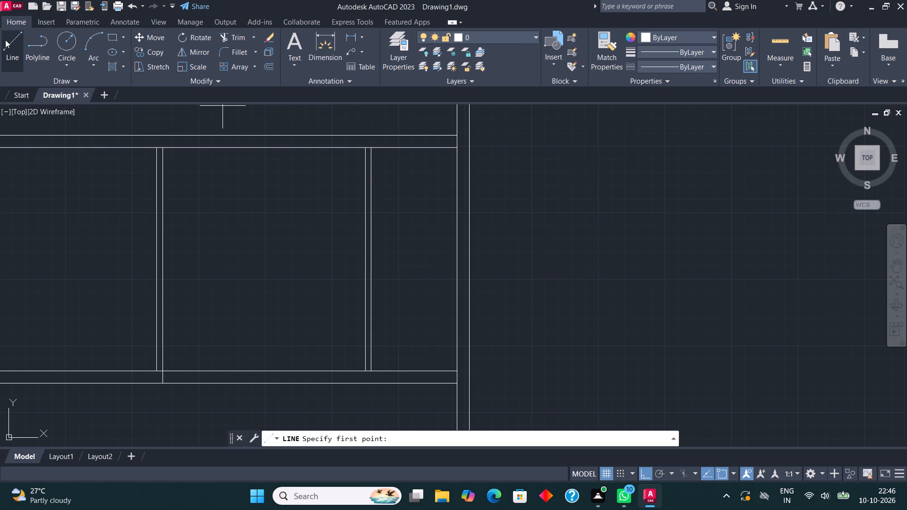
left_click(7, 47)
left_click(372, 149)
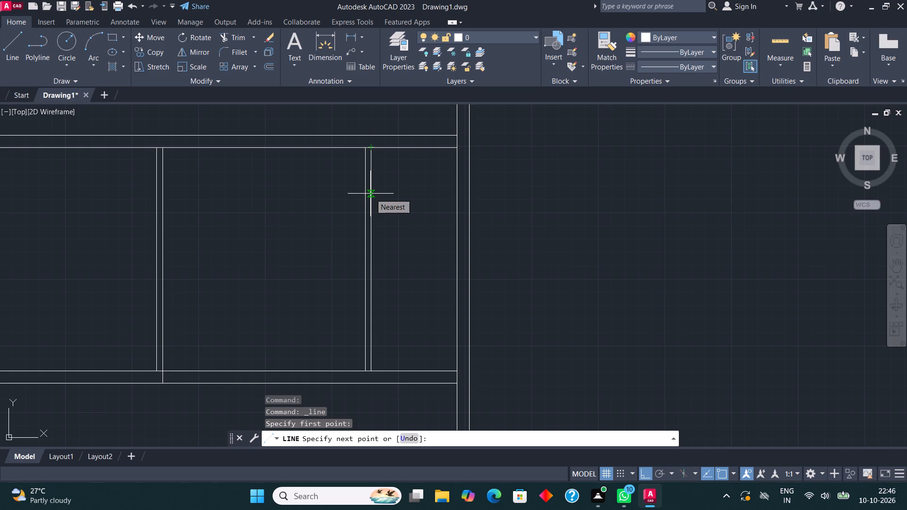
type("7'")
key("Return")
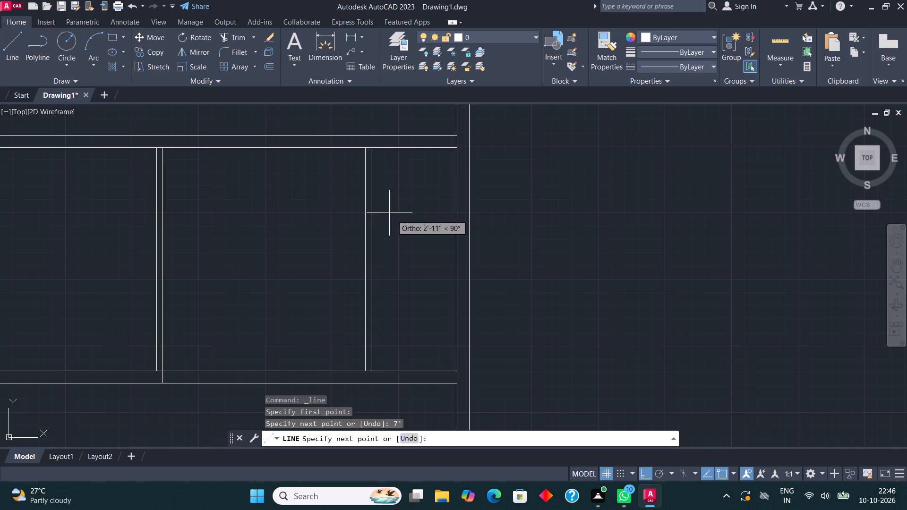
left_click(456, 263)
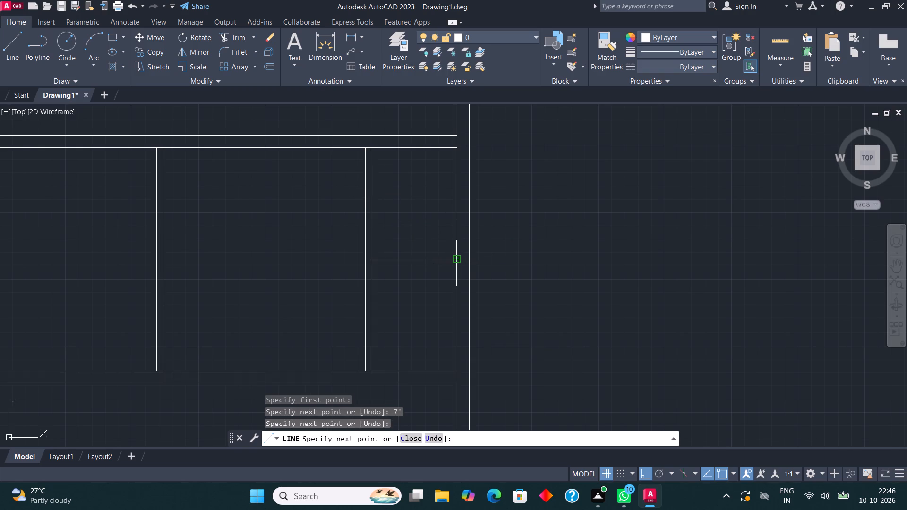
key("Escape")
Copy the new horizontal dividing line 4.5" downward between the partition and the right outer wall.
left_click(424, 262)
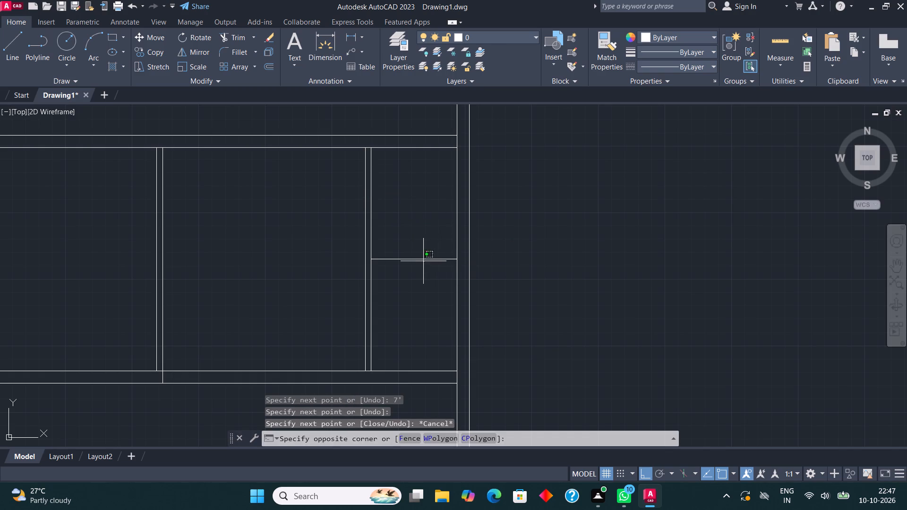
left_click(419, 256)
left_click(158, 47)
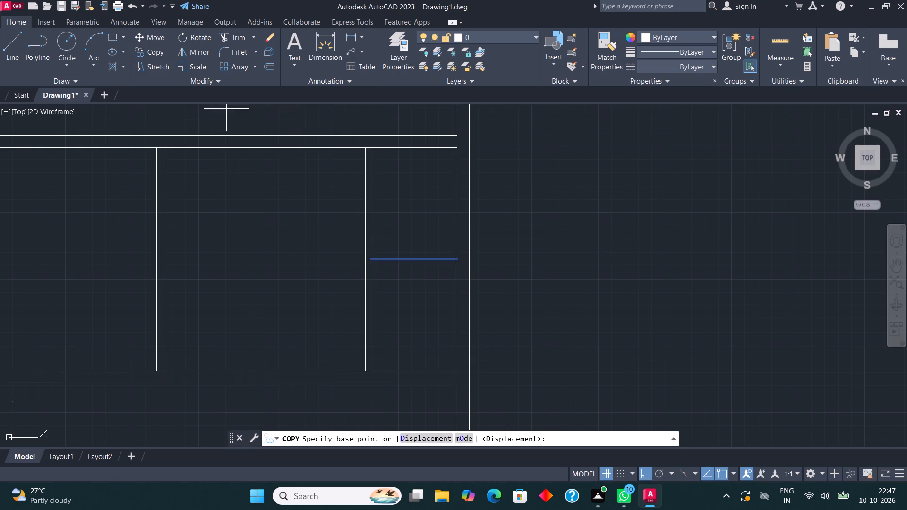
left_click(419, 259)
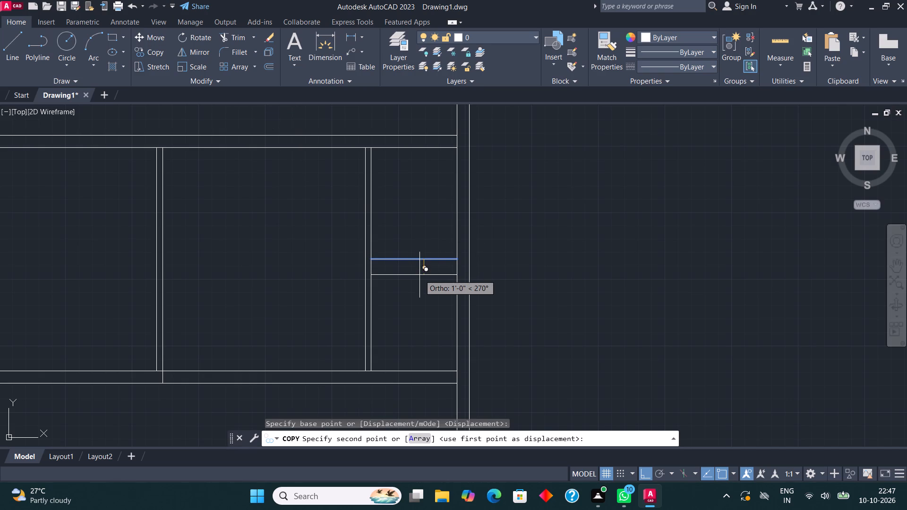
type("4.5\"")
key("Return")
key("Escape")
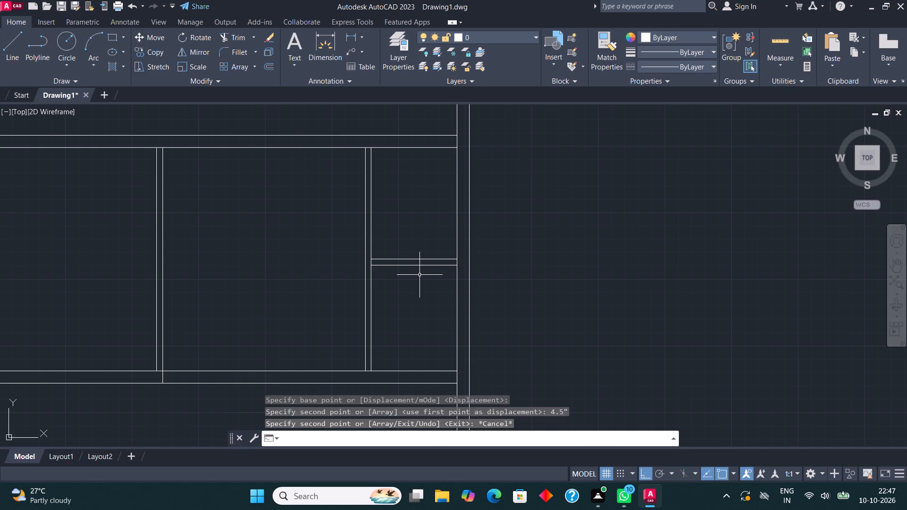
Draw a 5'6" line leftward along the bottom wall's lower face, starting at the right outer wall's inner face.
middle_click_drag(484, 326, 500, 284)
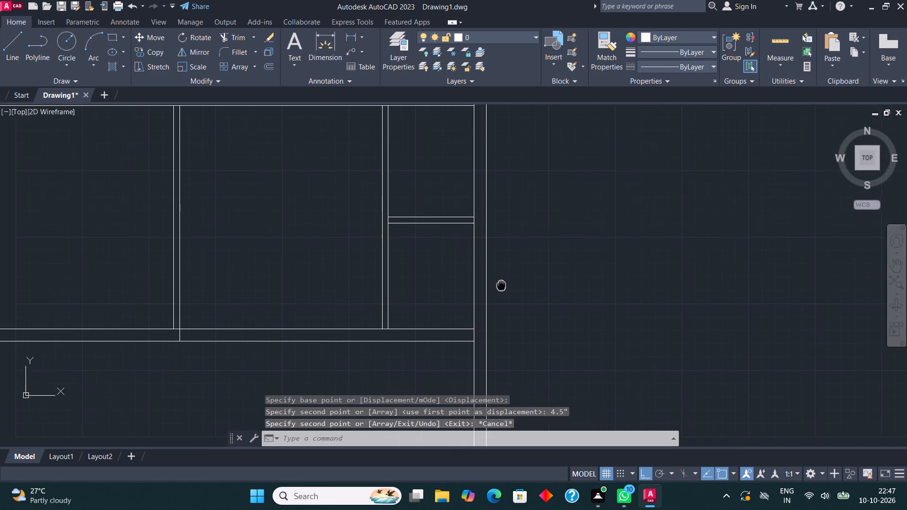
middle_click_drag(500, 284, 497, 282)
scroll(480, 282, "down", 2)
middle_click_drag(443, 289, 431, 185)
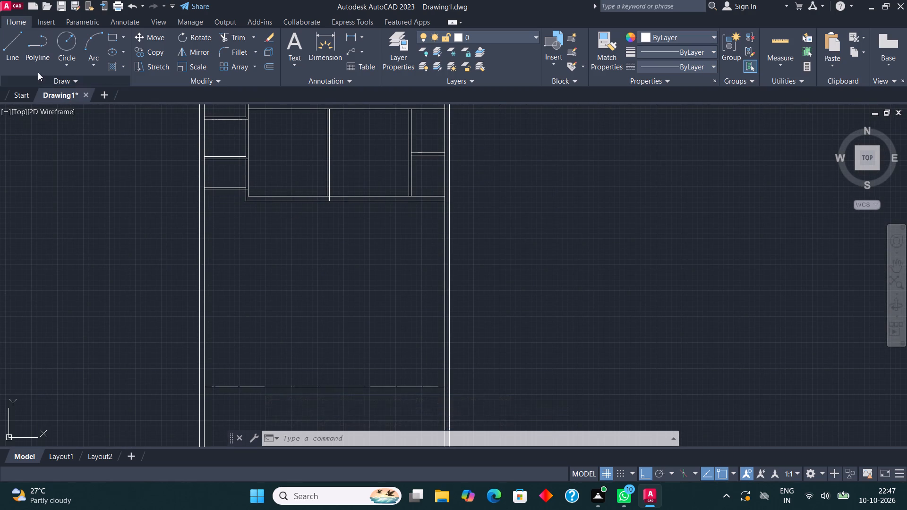
left_click(10, 41)
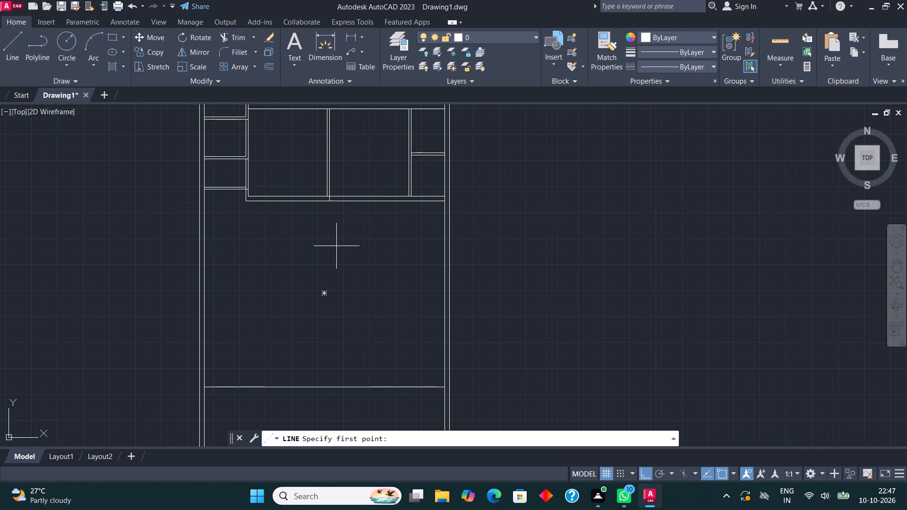
scroll(454, 191, "up", 1)
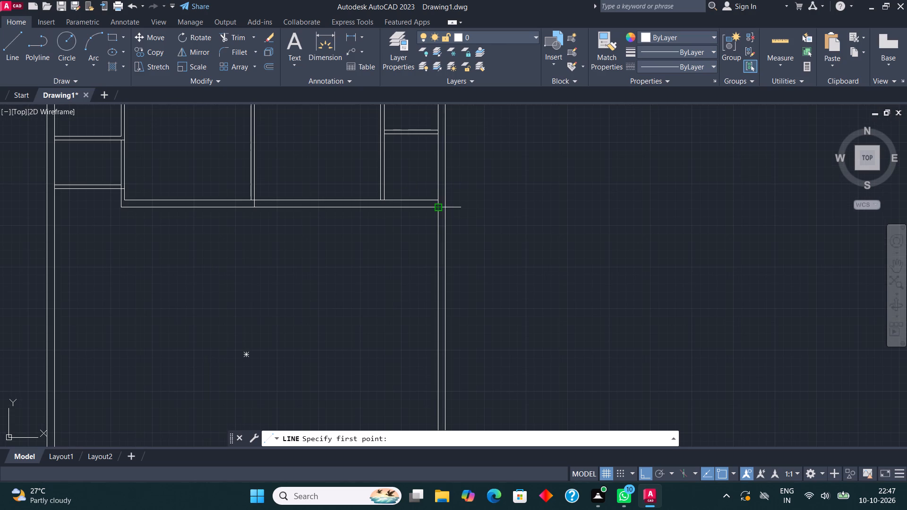
left_click(440, 210)
key("5")
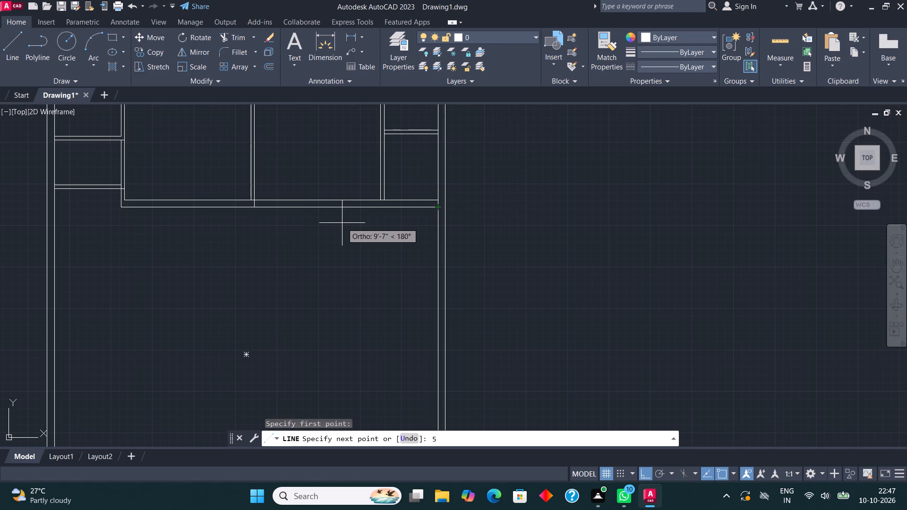
type("'6\"")
key("Return")
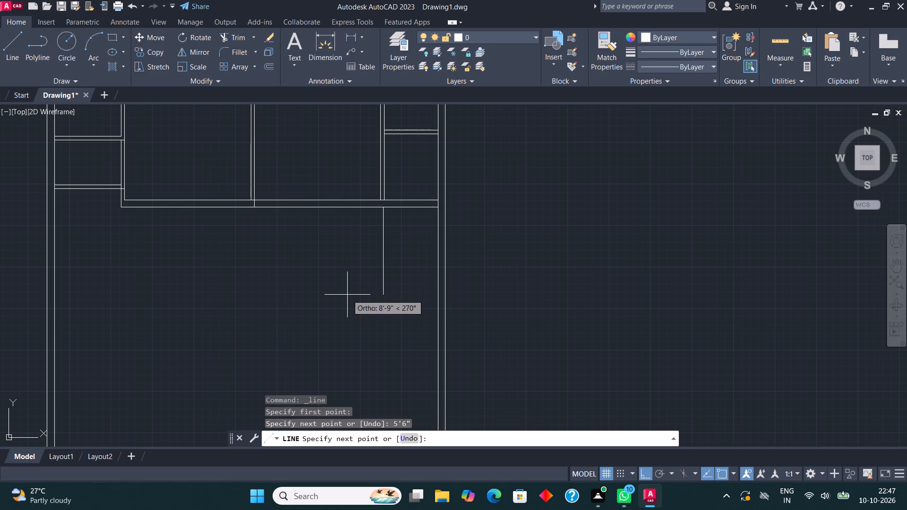
key("Escape")
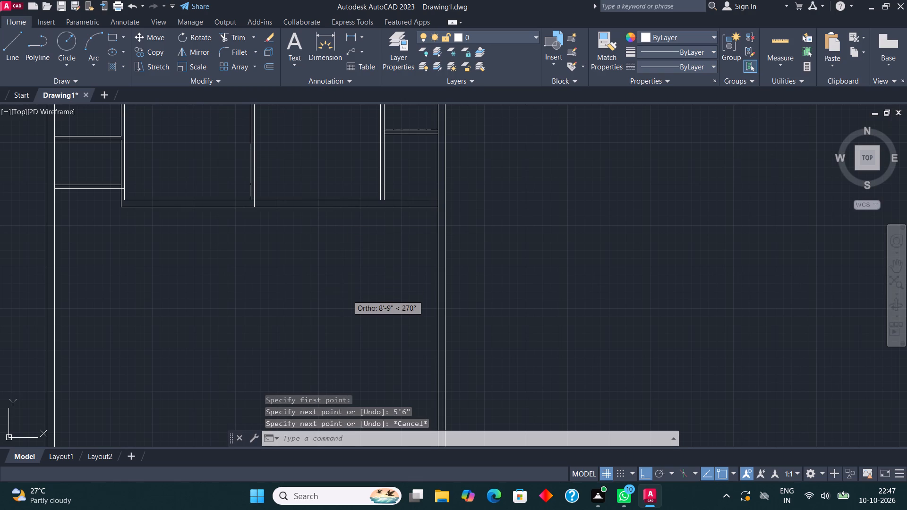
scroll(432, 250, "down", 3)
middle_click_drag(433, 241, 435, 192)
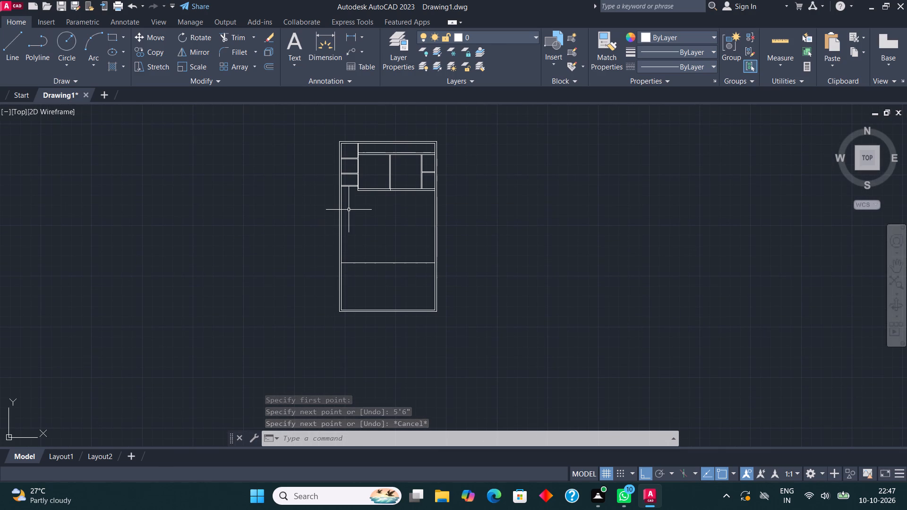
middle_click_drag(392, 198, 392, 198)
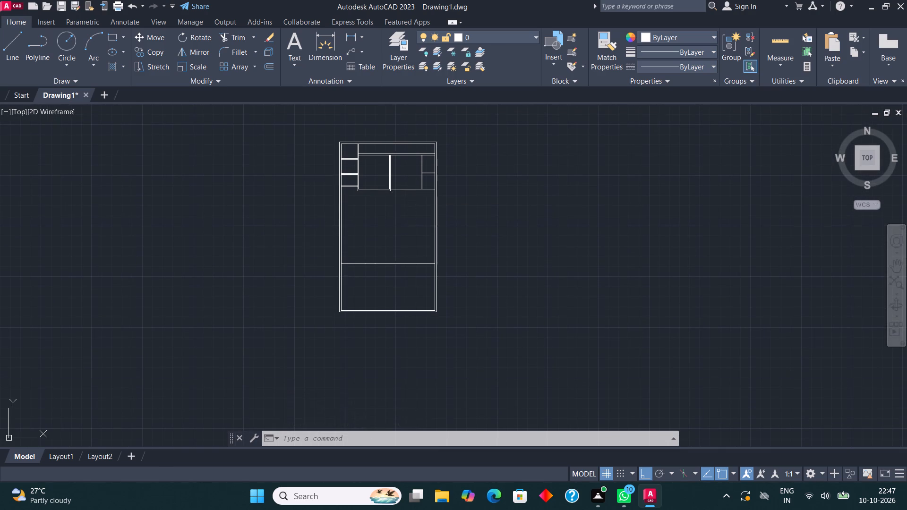
Draw a room outline below the lowest left-side partition: 6'8" right, 4.5' down, and back to the left outer wall's inner face.
middle_click_drag(392, 198, 342, 251)
scroll(308, 244, "up", 3)
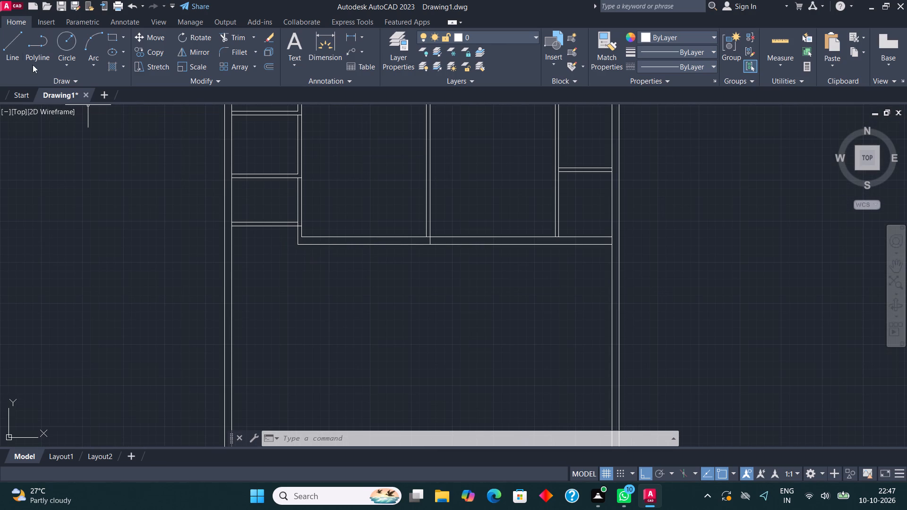
left_click(9, 51)
scroll(240, 223, "up", 2)
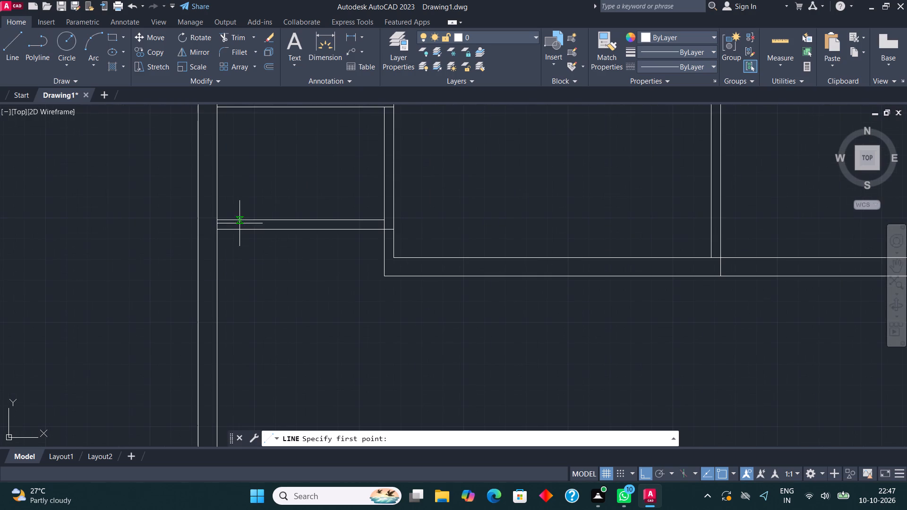
left_click(216, 229)
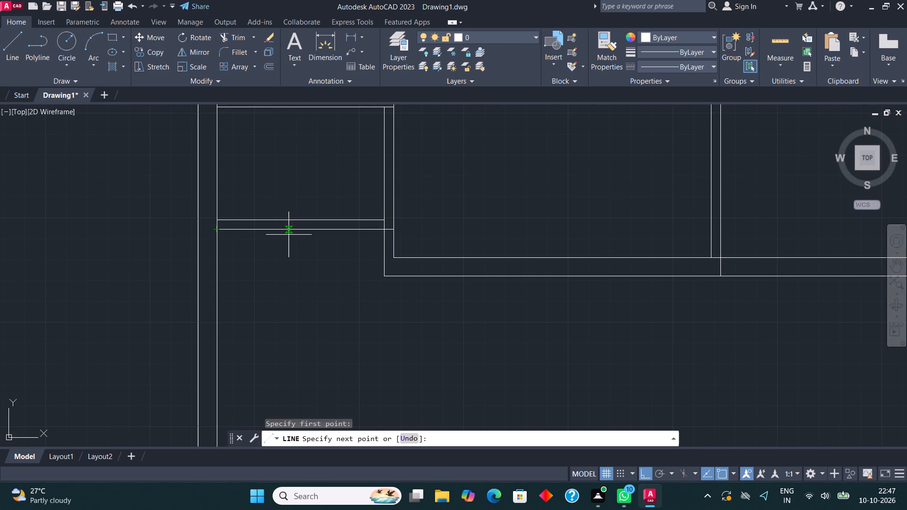
type("6'8'")
key("Return")
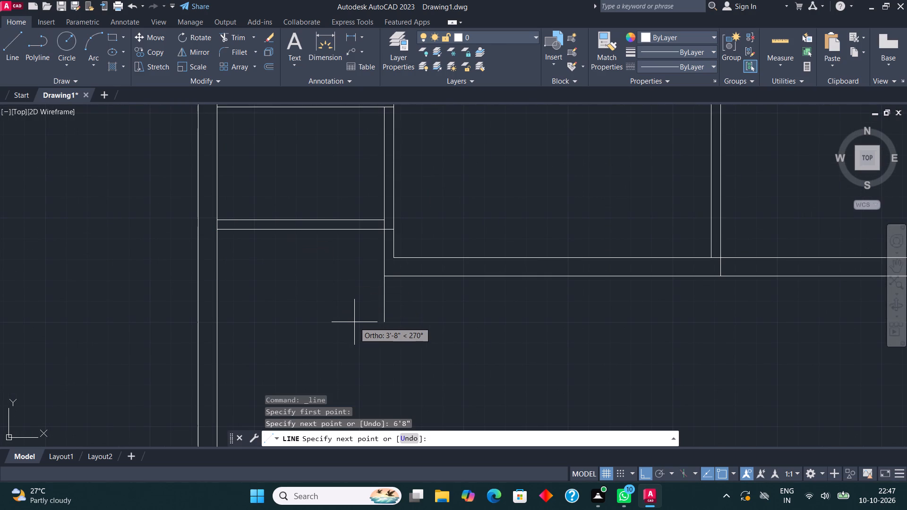
type("4.5'")
key("Return")
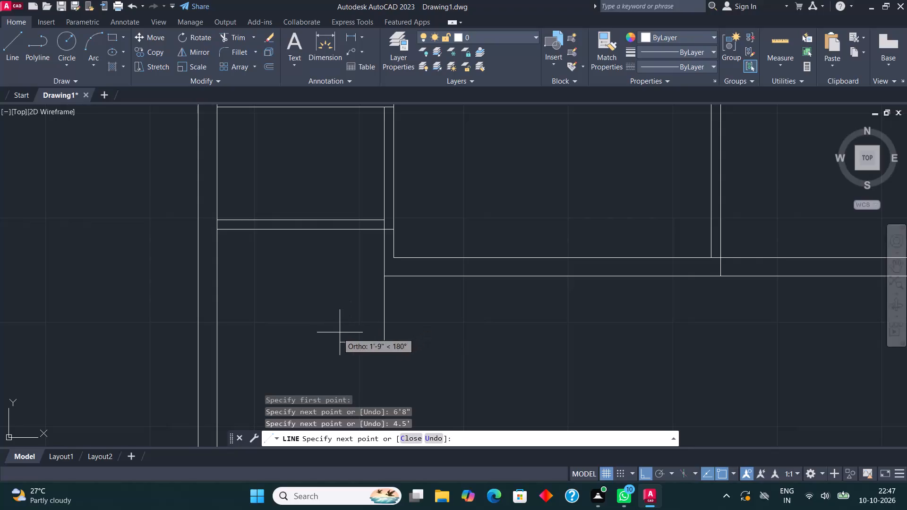
left_click(217, 347)
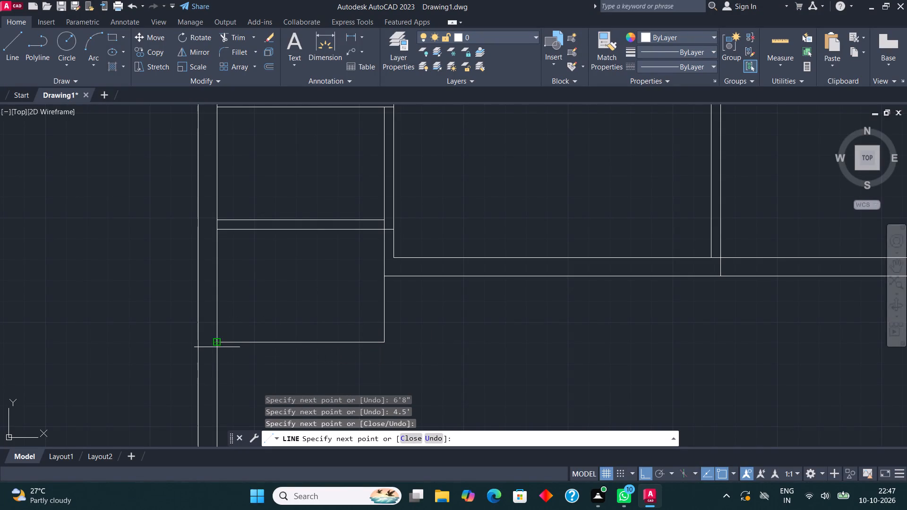
middle_click_drag(310, 305, 334, 246)
key("Escape")
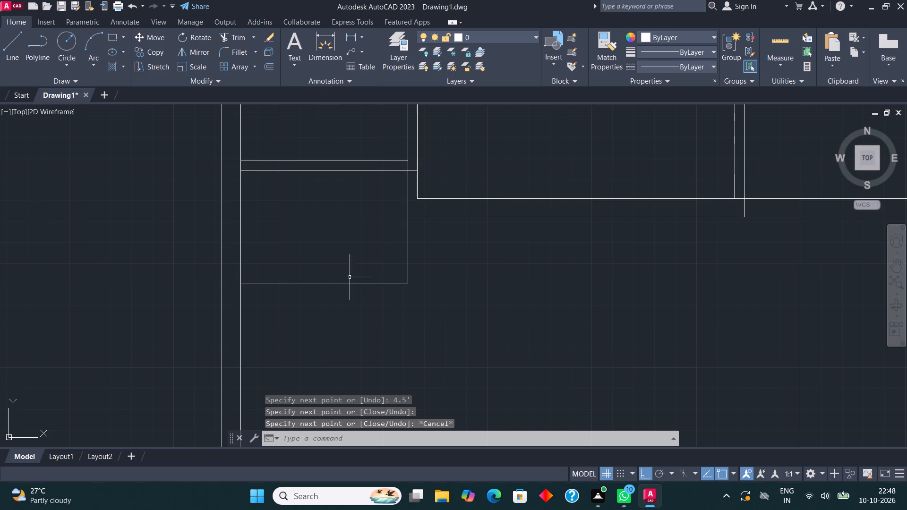
Draw a three-sided outline from the lower face of the large rooms' bottom wall: 5'7.5" down, 5'1.5" right, and back up to the wall.
scroll(298, 251, "down", 1)
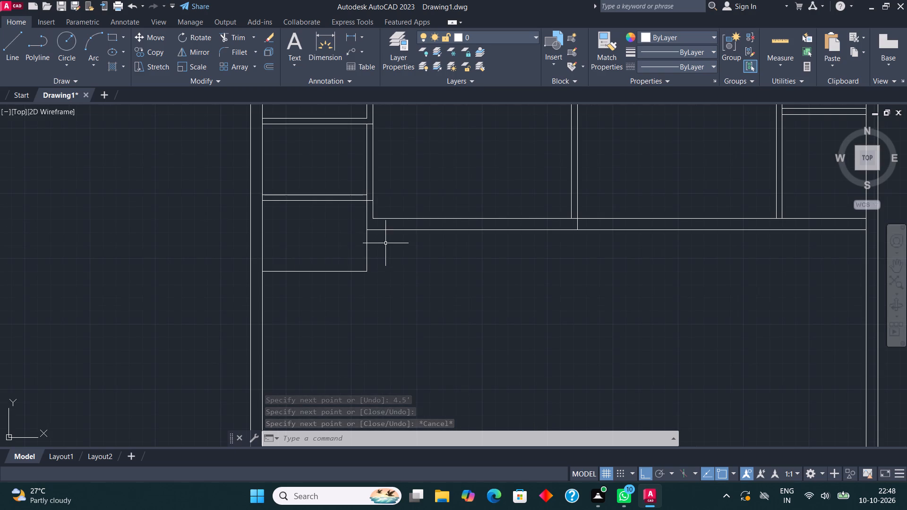
middle_click_drag(382, 242, 364, 237)
scroll(364, 237, "down", 4)
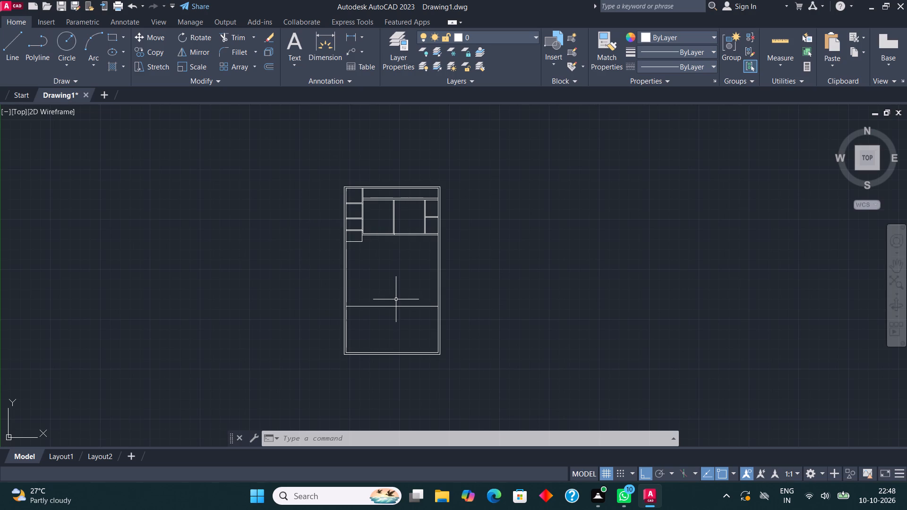
left_click(6, 45)
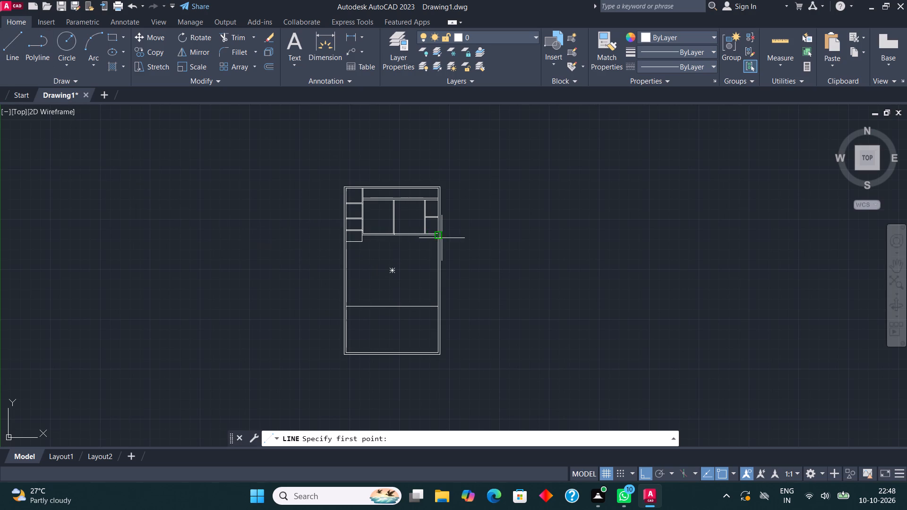
scroll(413, 245, "up", 3)
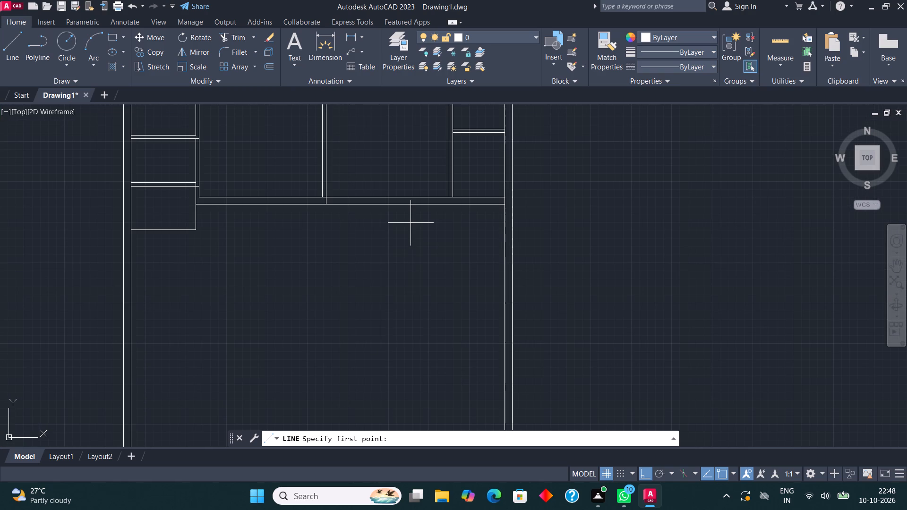
middle_click_drag(361, 205, 361, 214)
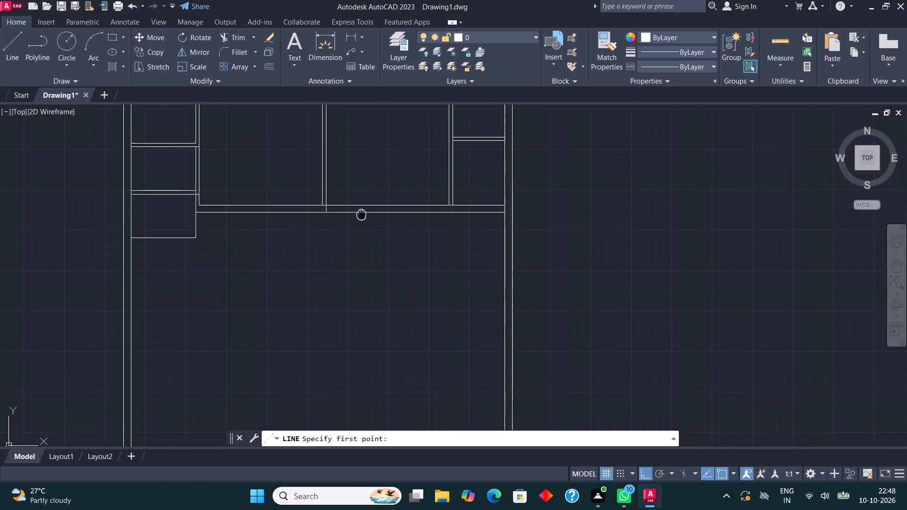
middle_click_drag(361, 214, 361, 230)
left_click(366, 230)
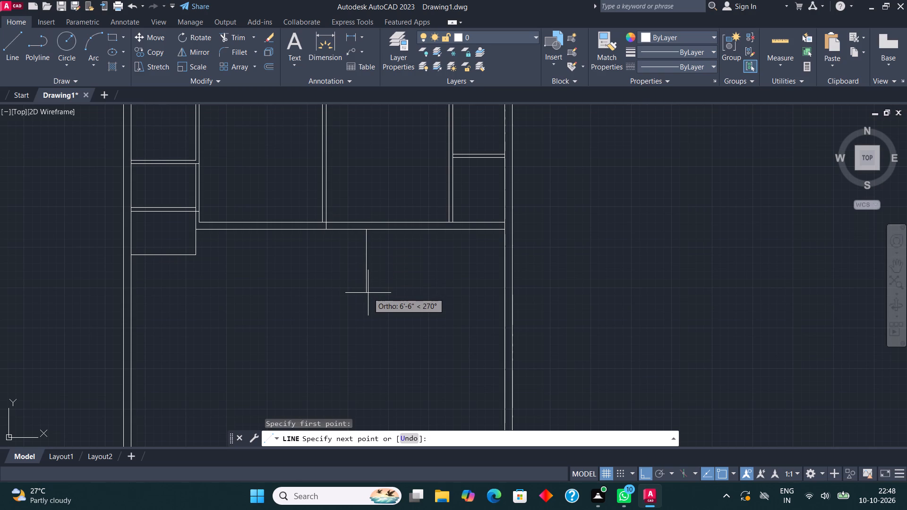
type("5'")
type("7.5\"")
key("Return")
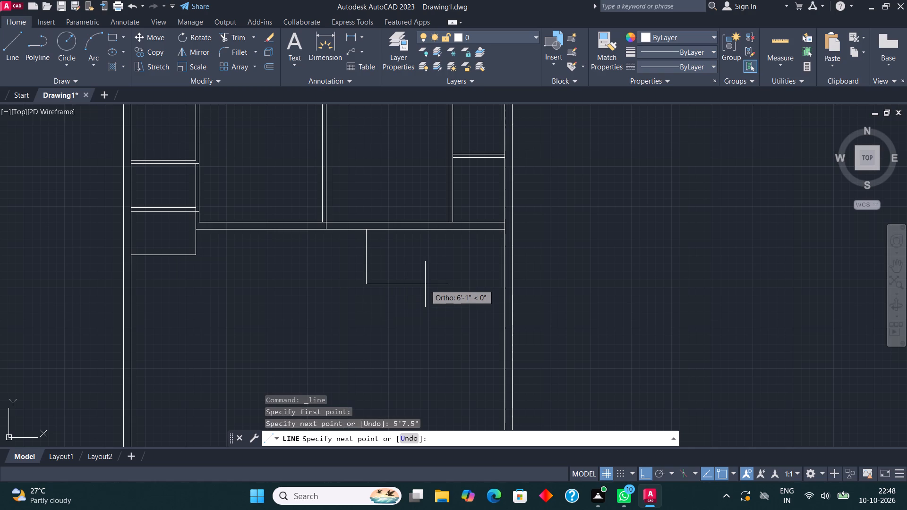
type("5'")
type("1.5'")
key("Return")
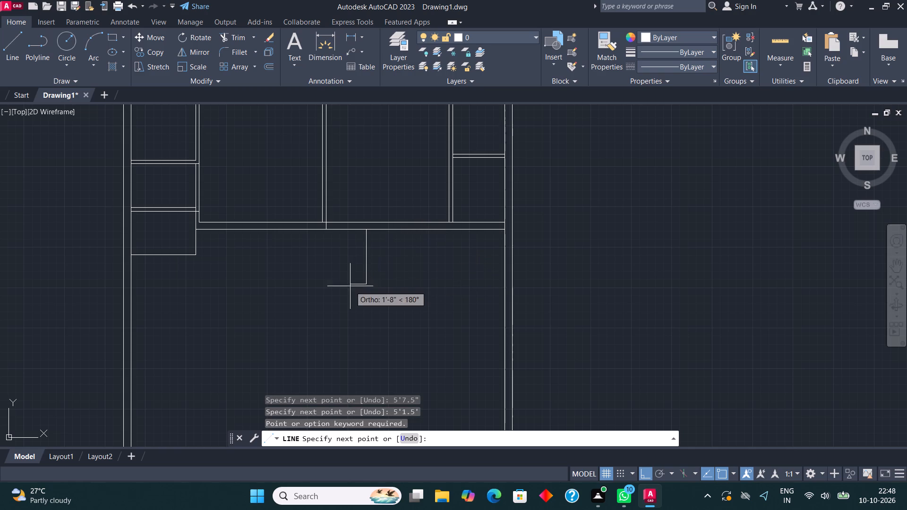
type("5'1.5\"")
key("Return")
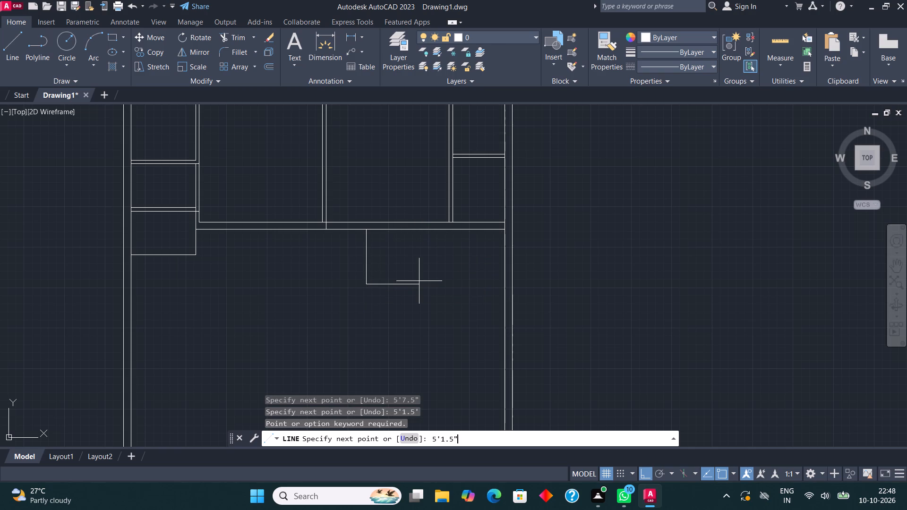
left_click(415, 231)
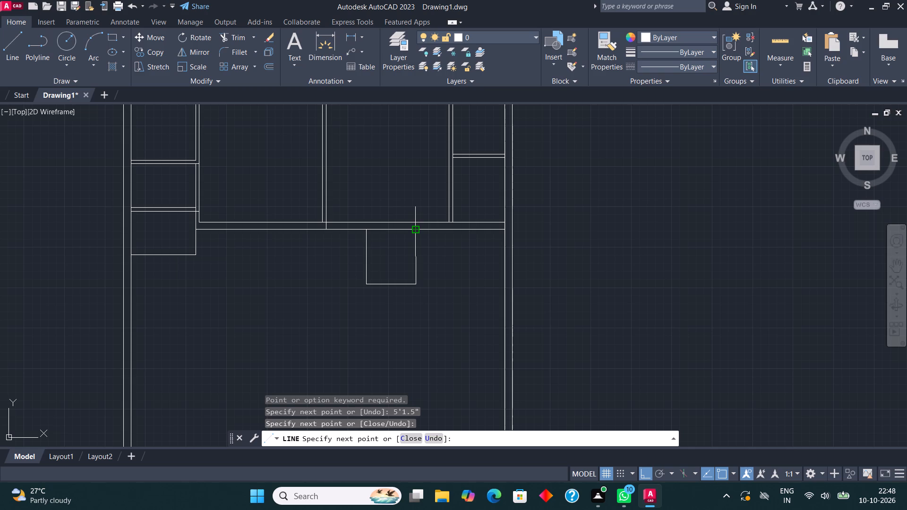
key("ctrl+z")
scroll(415, 231, "up", 3)
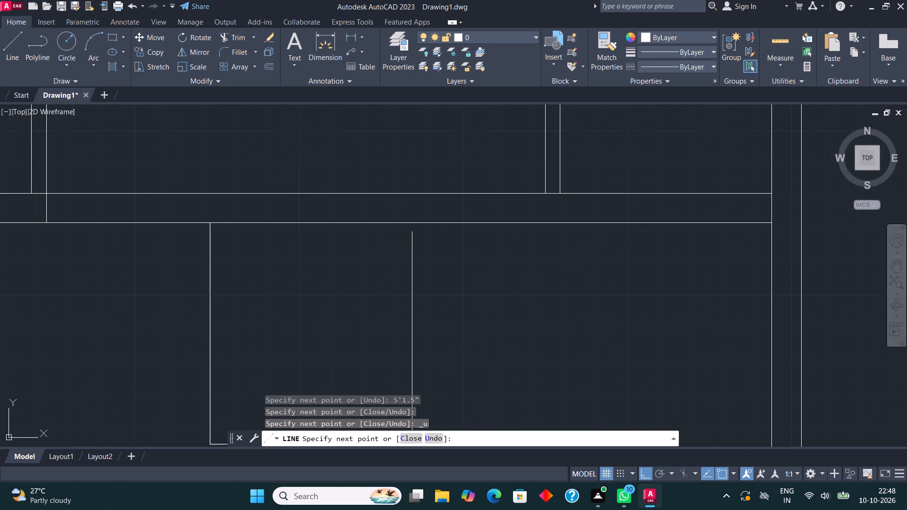
key("F8")
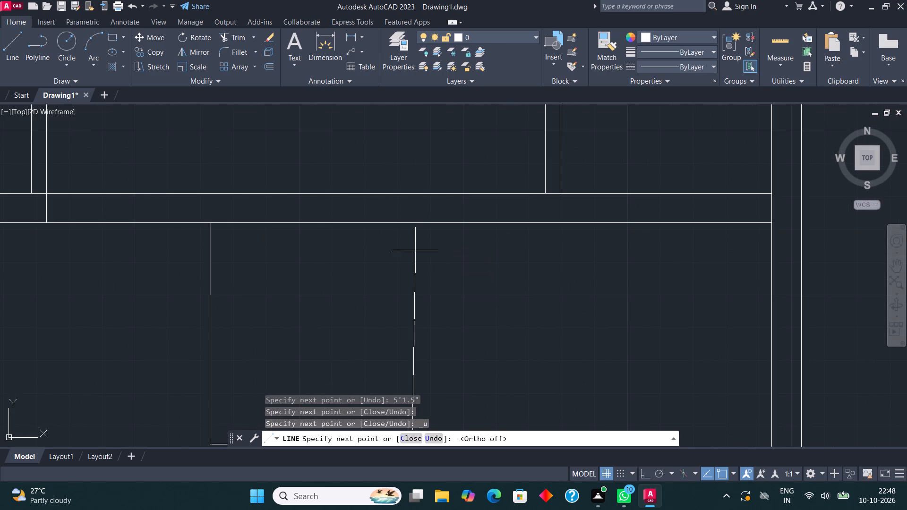
key("F8")
left_click(411, 224)
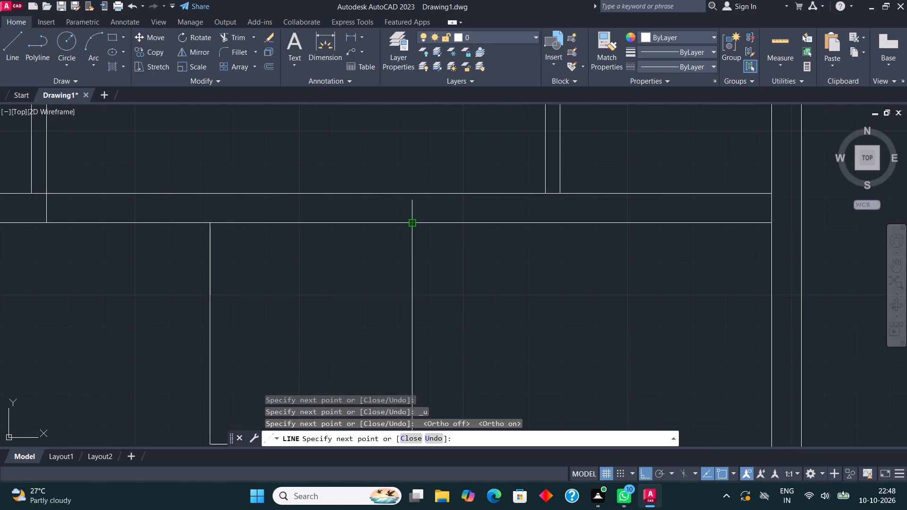
key("Escape")
Offset the three sides of the new small room 4.5" outward to form its walls.
scroll(408, 211, "down", 3)
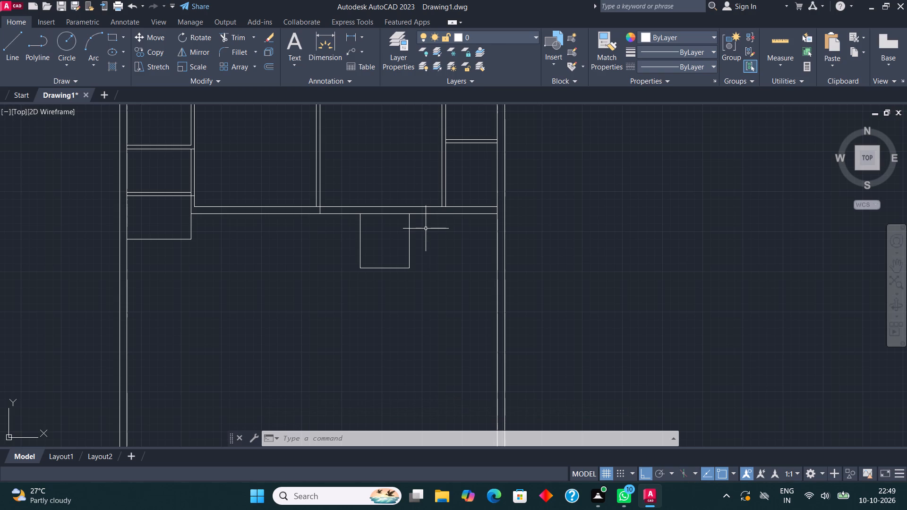
scroll(397, 291, "up", 1)
left_click_drag(420, 272, 418, 267)
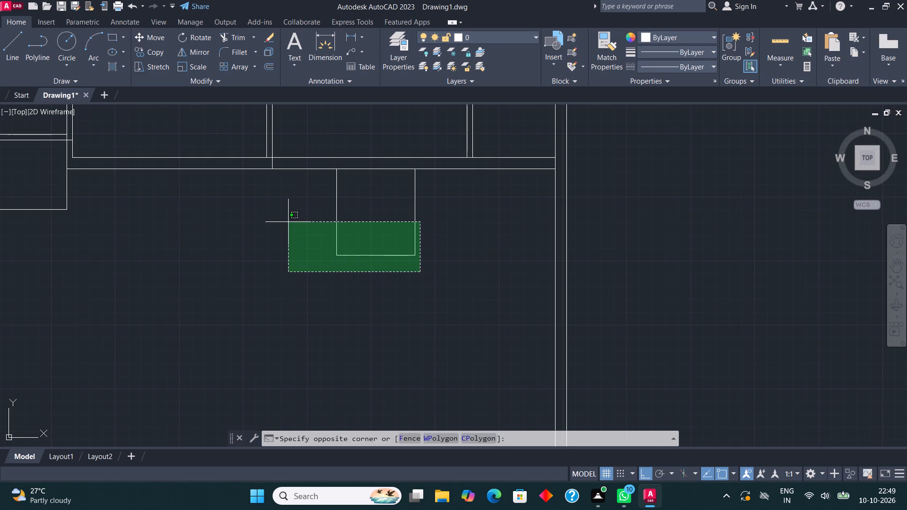
left_click(288, 222)
left_click(273, 66)
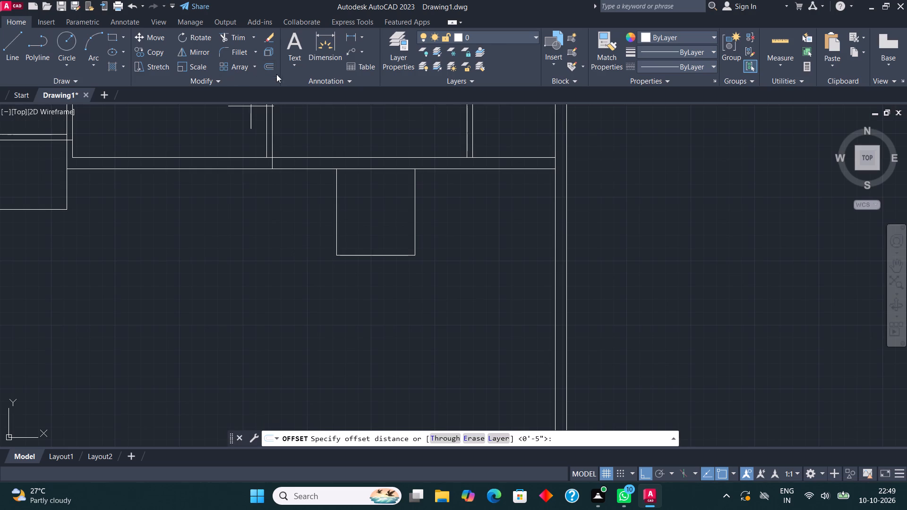
left_click(335, 212)
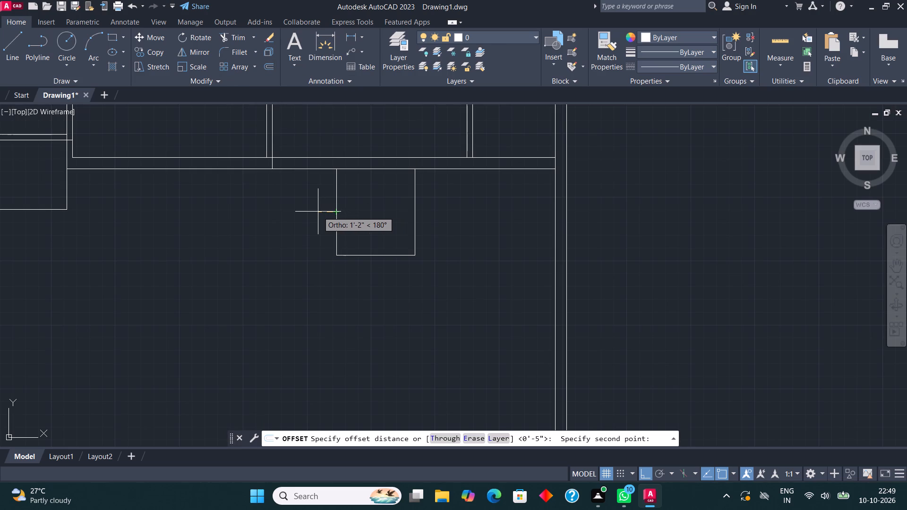
type("4.5\"")
key("Return")
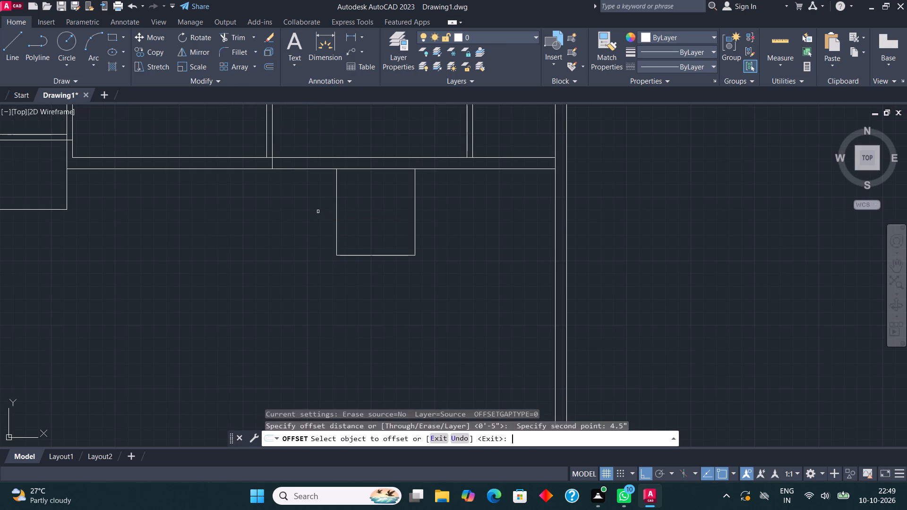
left_click(337, 212)
left_click(325, 204)
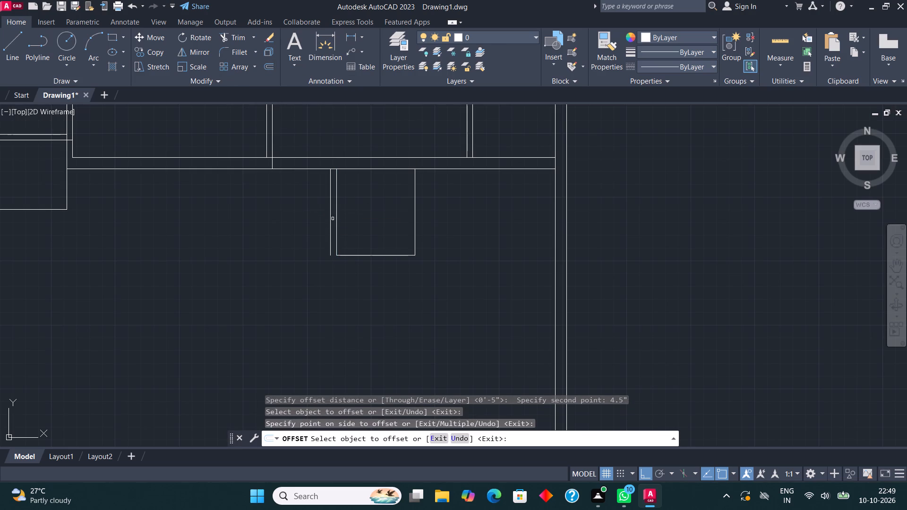
left_click(354, 255)
left_click(359, 271)
left_click(415, 237)
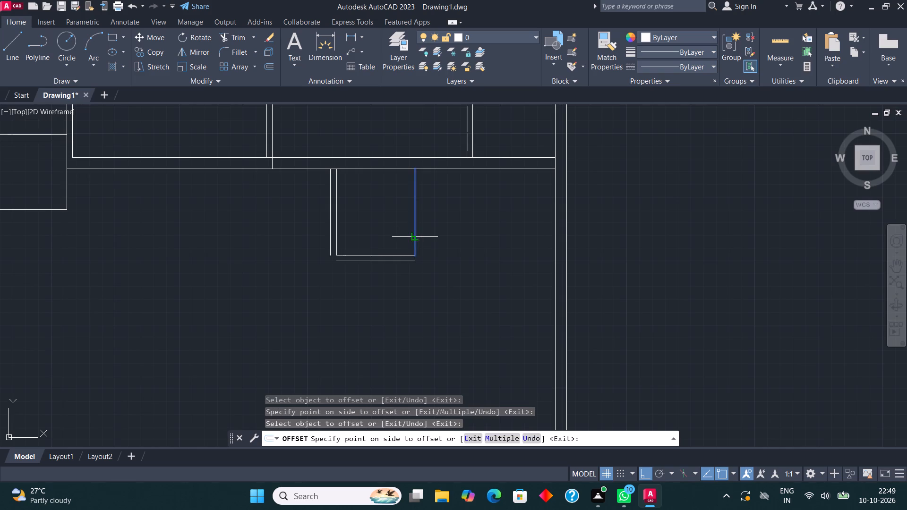
left_click(428, 239)
Join the offset lines at the small room's two lower outer corners with Fillet.
left_click(243, 51)
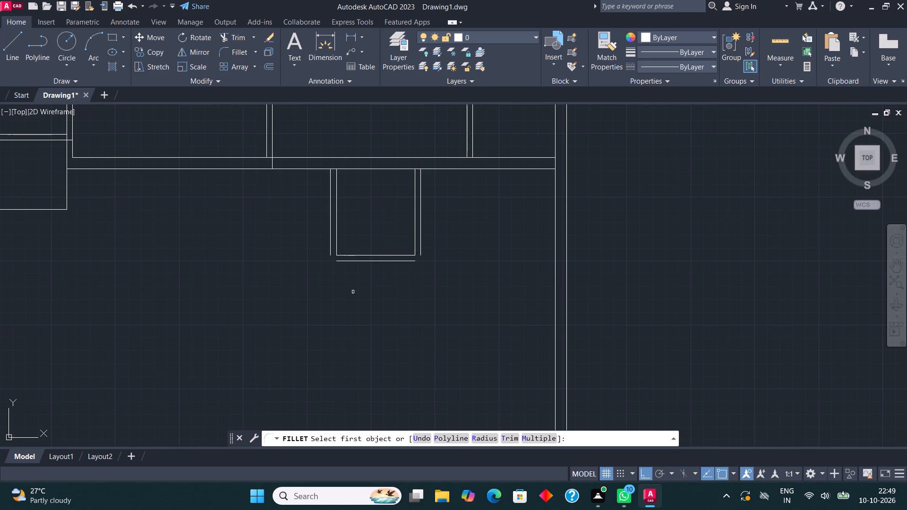
left_click(330, 238)
left_click(350, 261)
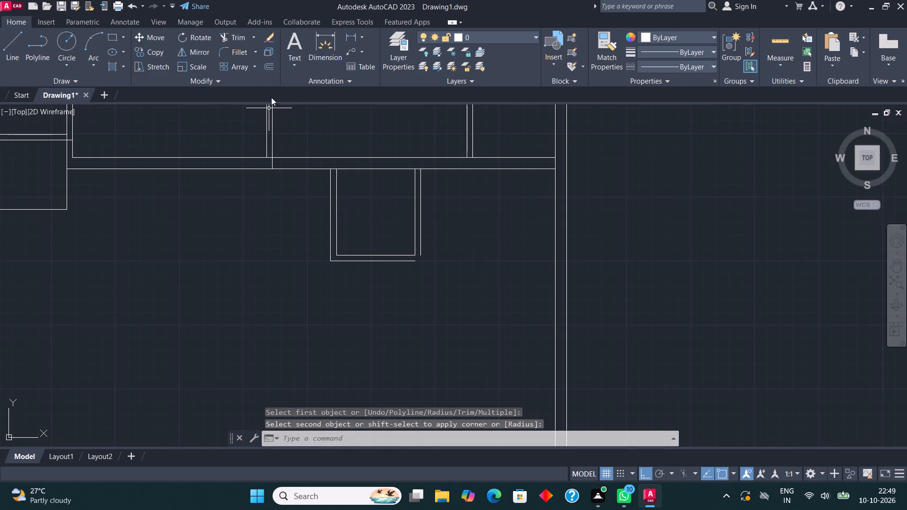
left_click(228, 51)
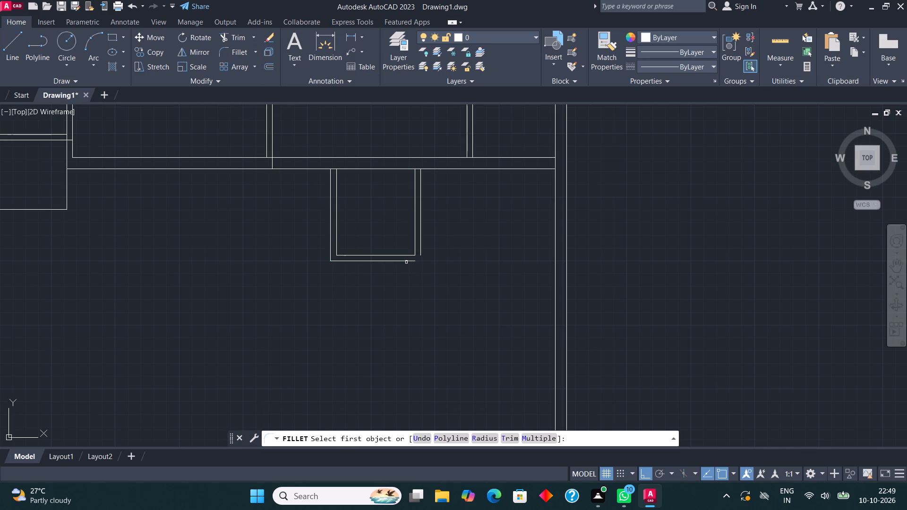
left_click(406, 262)
left_click(421, 245)
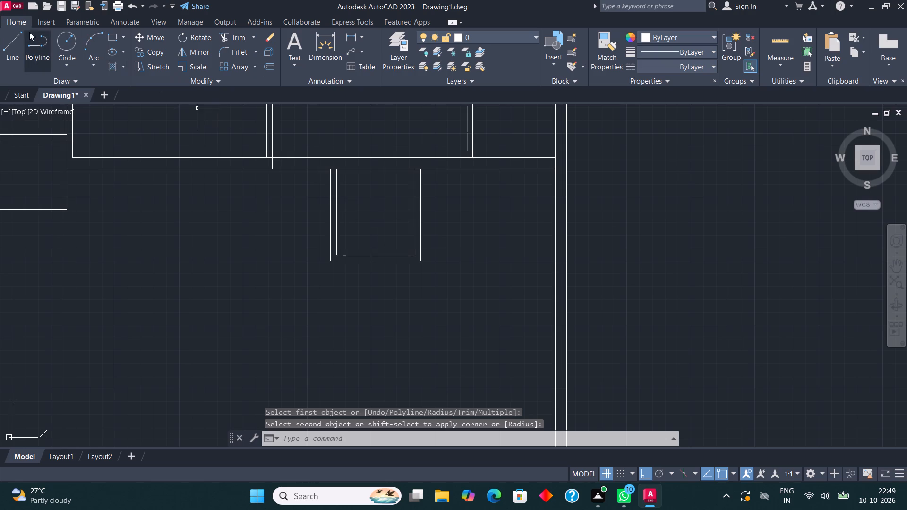
Draw two lines from the small room's lower-left outer corner: 10' down and 11' to the right.
left_click(12, 38)
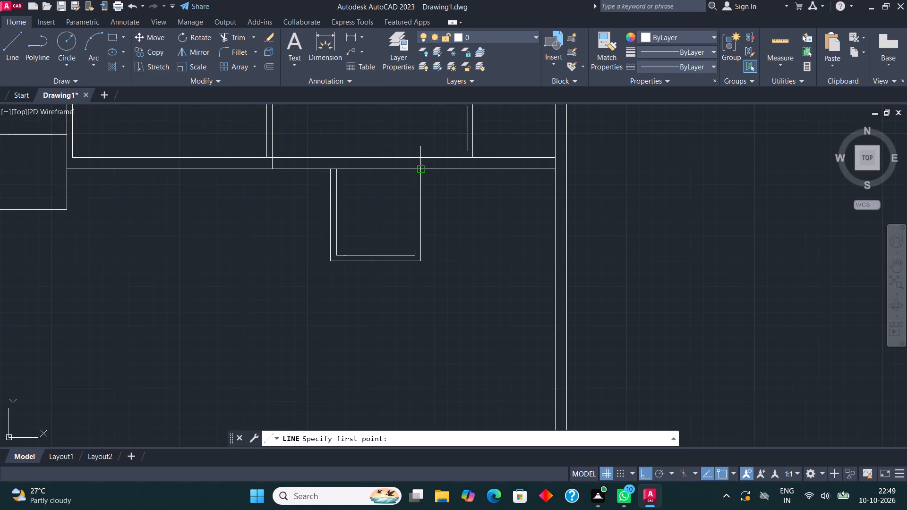
left_click(330, 258)
type("10'")
key("Return")
scroll(335, 340, "down", 3)
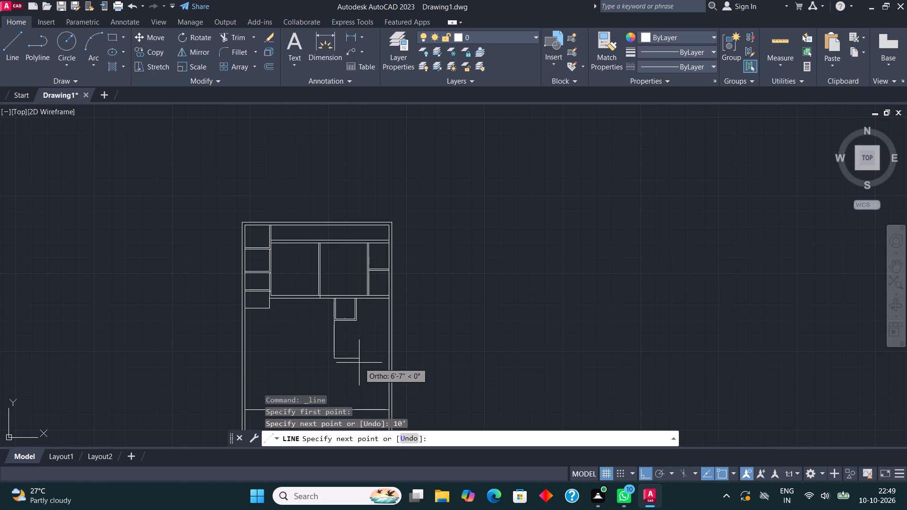
scroll(360, 363, "up", 2)
type("11'")
key("Return")
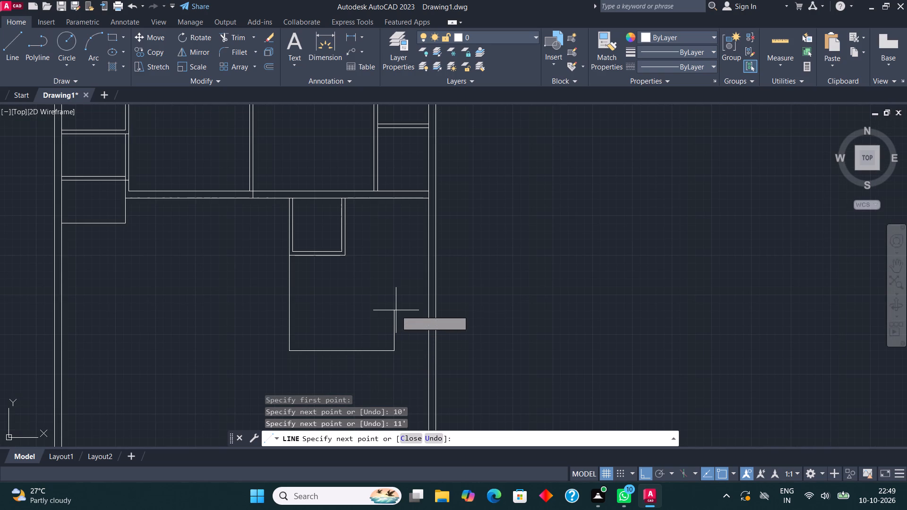
key("Escape")
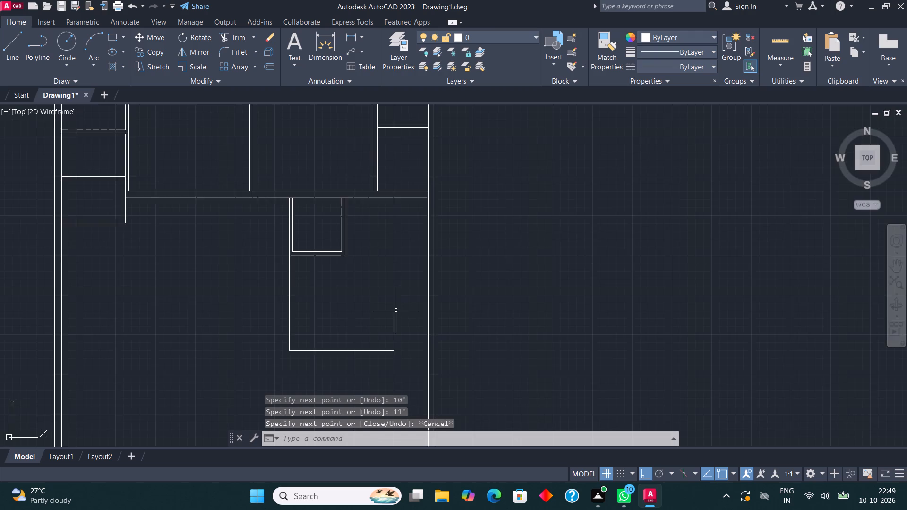
Move the small room and the two new lines right so the 11' line ends on the right outer wall's inner face.
middle_click_drag(396, 310, 439, 291)
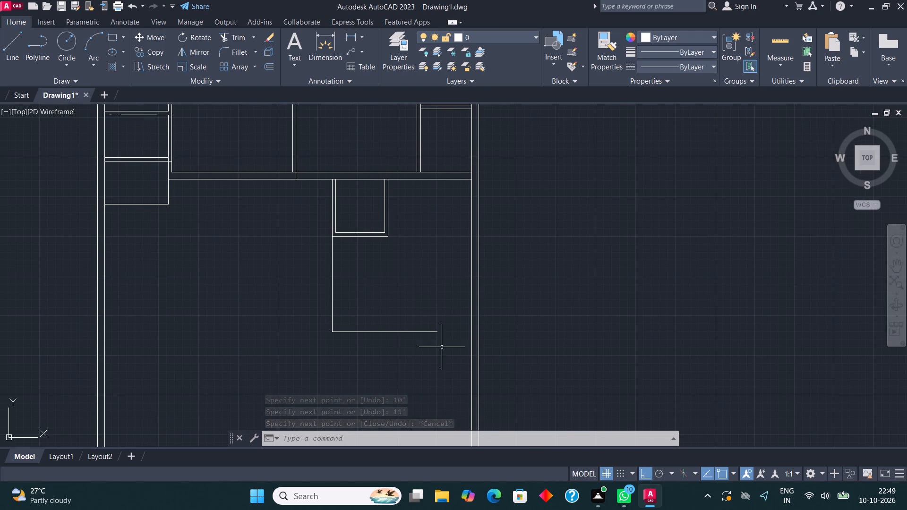
left_click(444, 351)
left_click(309, 210)
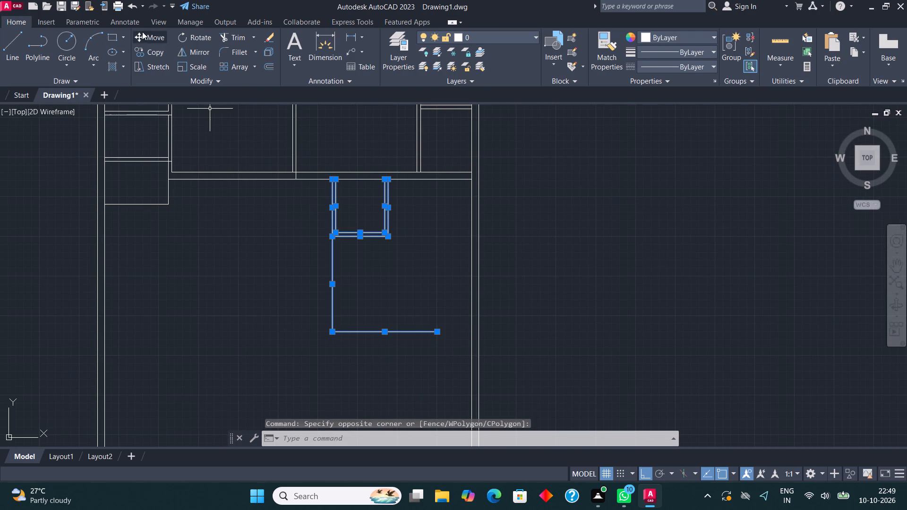
left_click(146, 36)
scroll(432, 353, "up", 1)
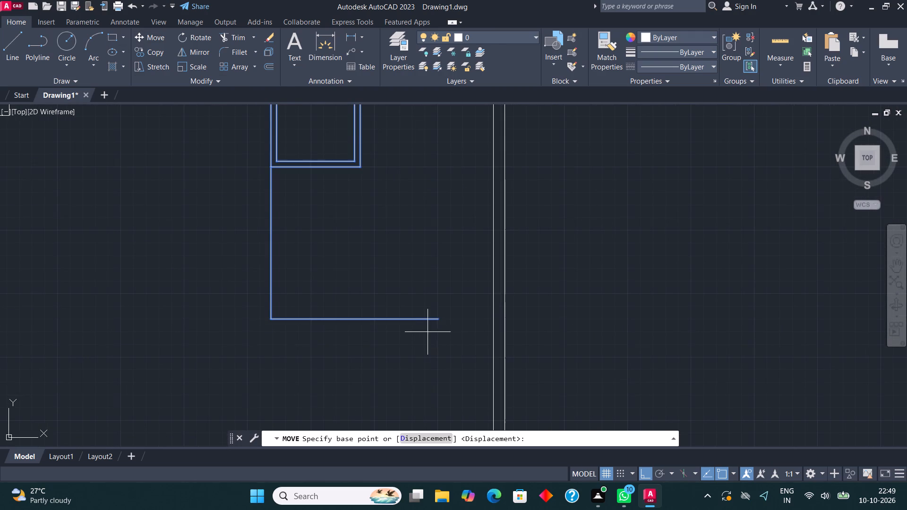
left_click(439, 321)
left_click(493, 321)
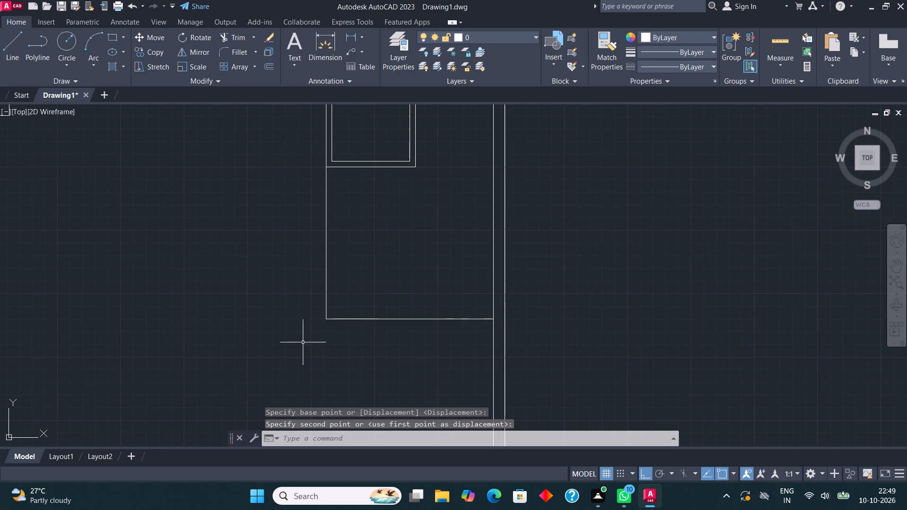
Extend both faces of the small room's bottom wall with lines across to the right outer wall's inner face.
scroll(292, 342, "down", 2)
middle_click_drag(294, 344, 311, 355)
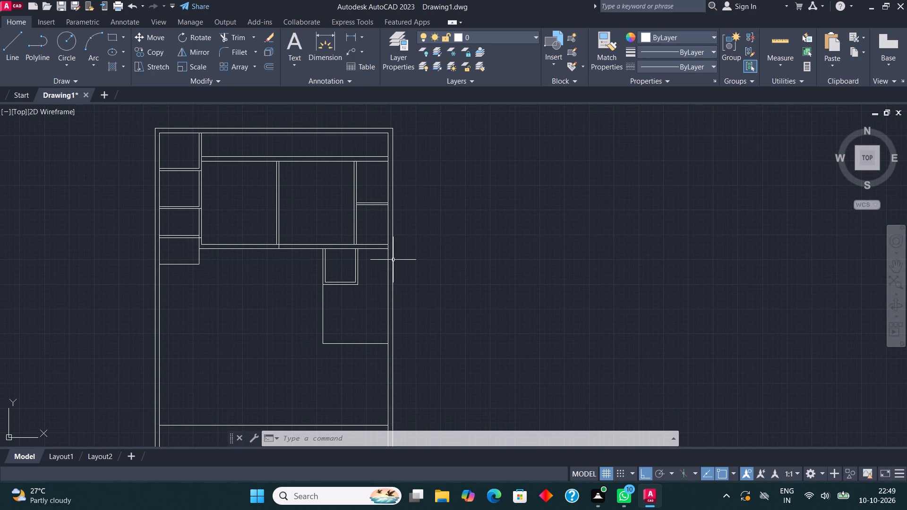
scroll(392, 258, "up", 2)
middle_click_drag(392, 257, 373, 332)
left_click(16, 46)
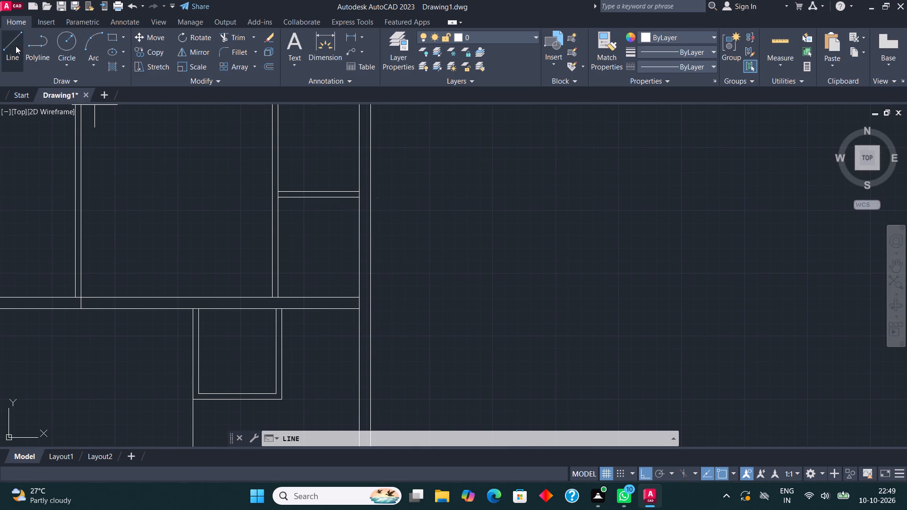
scroll(307, 226, "down", 2)
scroll(307, 285, "up", 2)
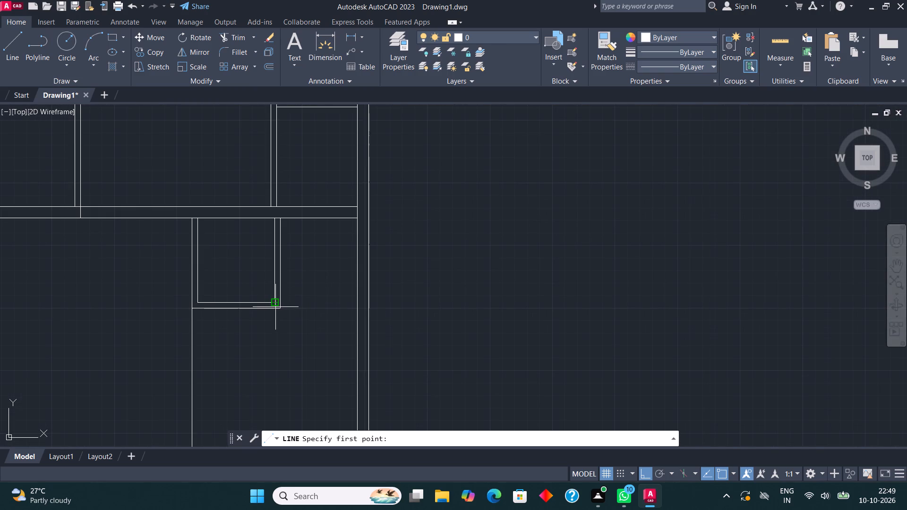
left_click(280, 309)
left_click(356, 311)
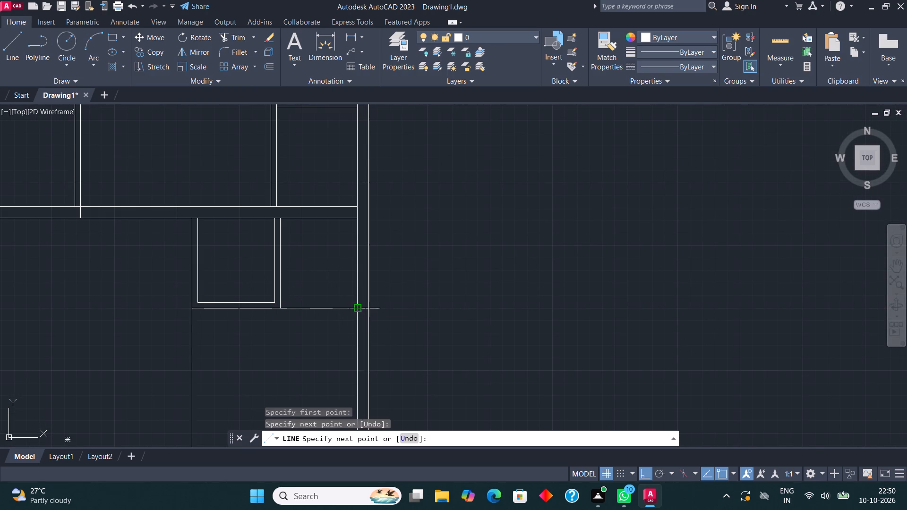
left_click(17, 36)
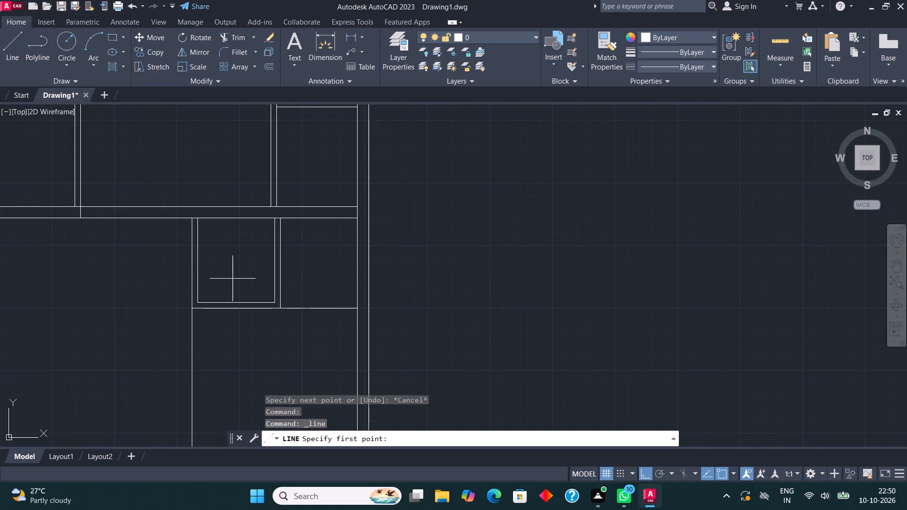
scroll(311, 331, "up", 1)
left_click(251, 285)
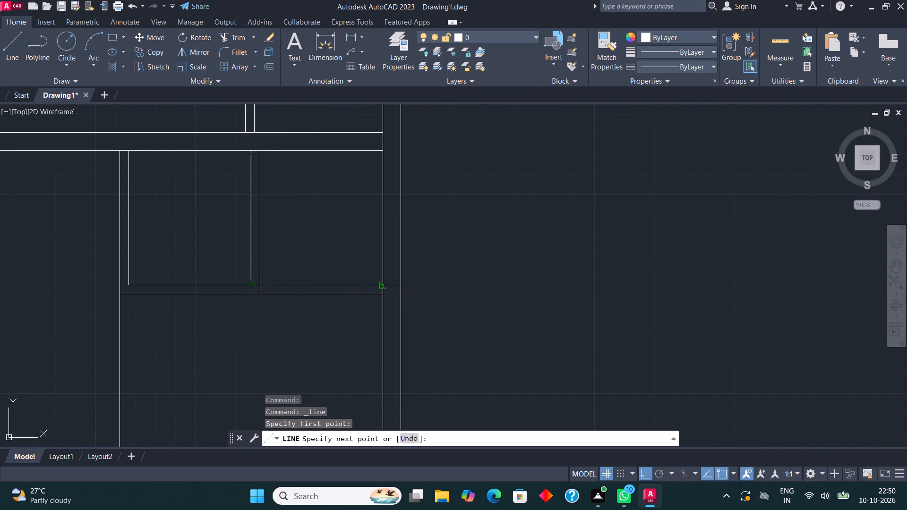
left_click(382, 285)
key("Escape")
Offset the lower room's left side 4.5" inward to form its wall.
scroll(382, 285, "down", 2)
middle_click_drag(382, 277, 399, 143)
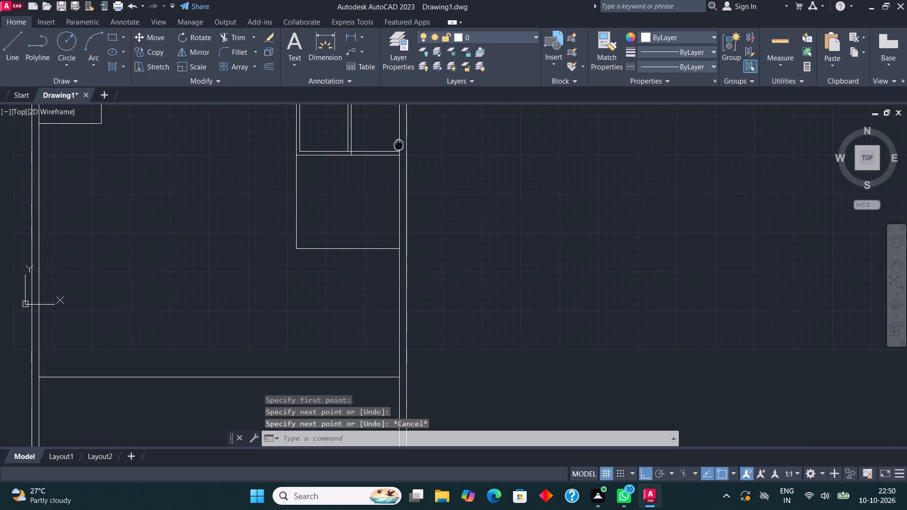
middle_click_drag(399, 143, 411, 161)
middle_click_drag(410, 184, 410, 229)
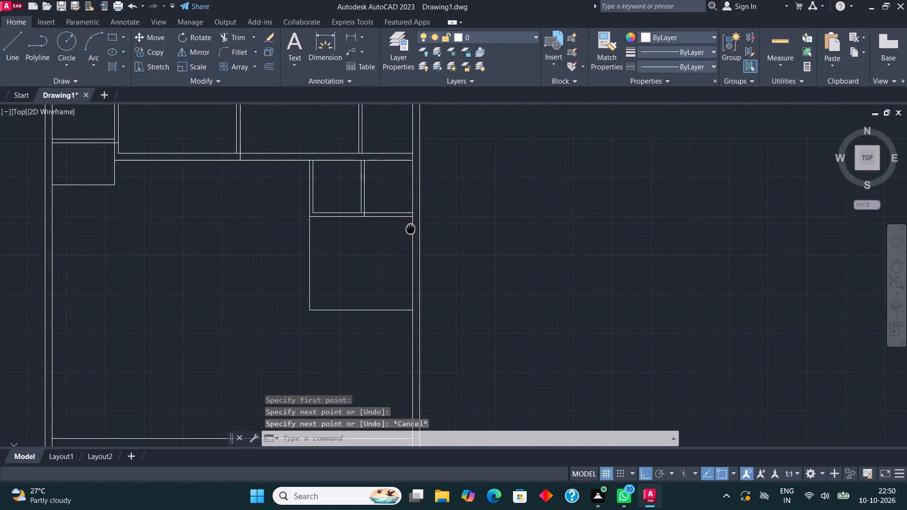
middle_click_drag(410, 229, 393, 195)
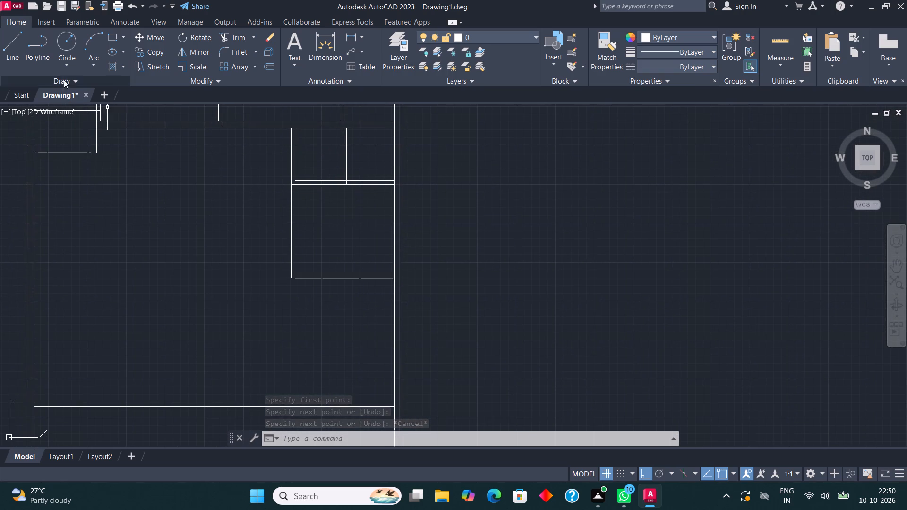
left_click(306, 289)
left_click(256, 246)
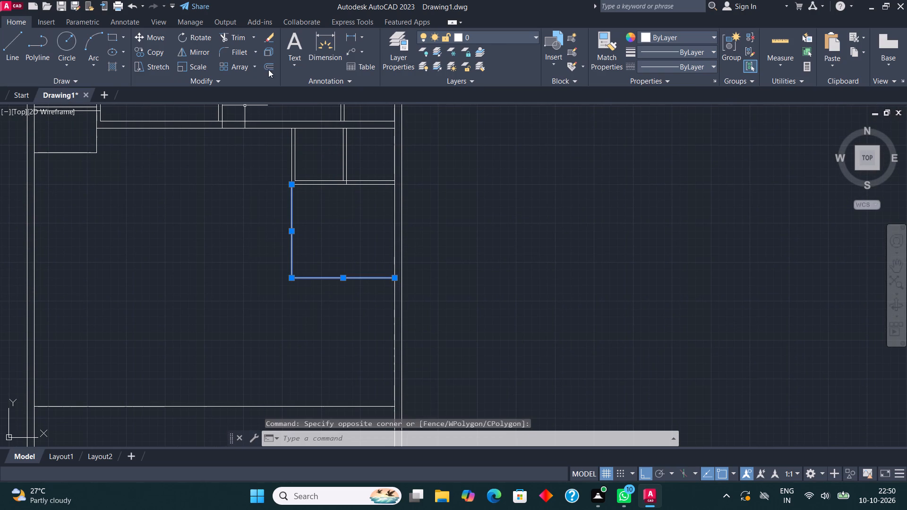
left_click(268, 68)
left_click(292, 230)
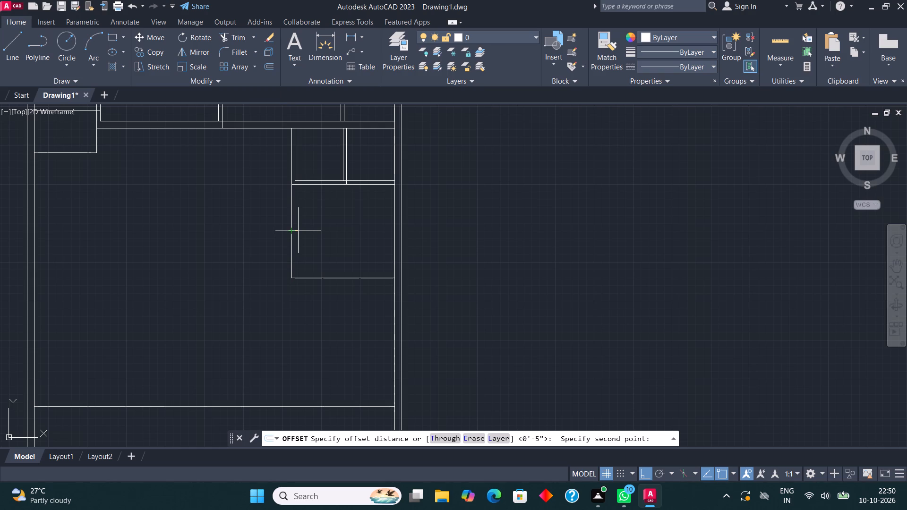
type("4.5\"")
key("Return")
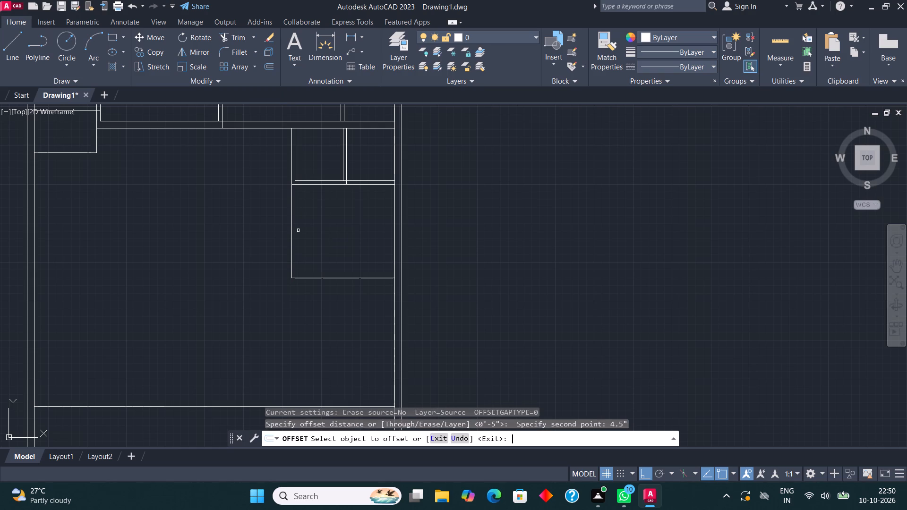
left_click(292, 237)
left_click(307, 246)
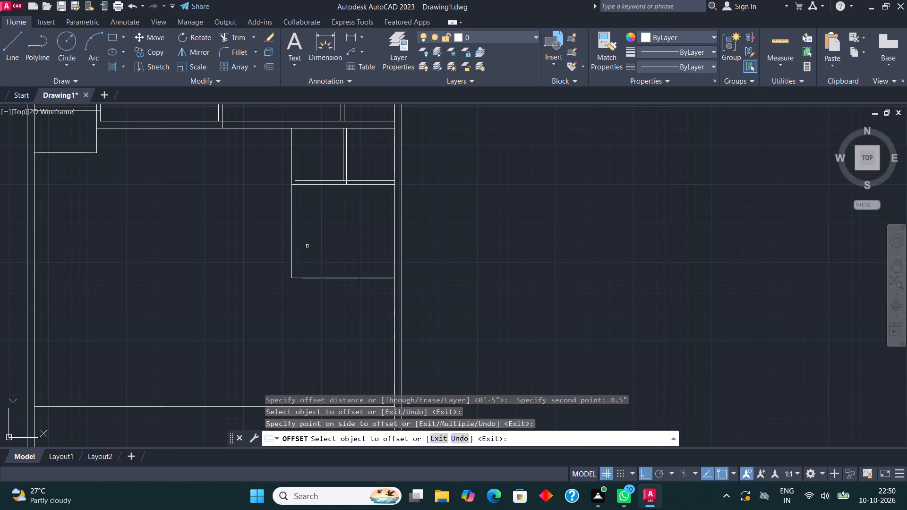
key("Escape")
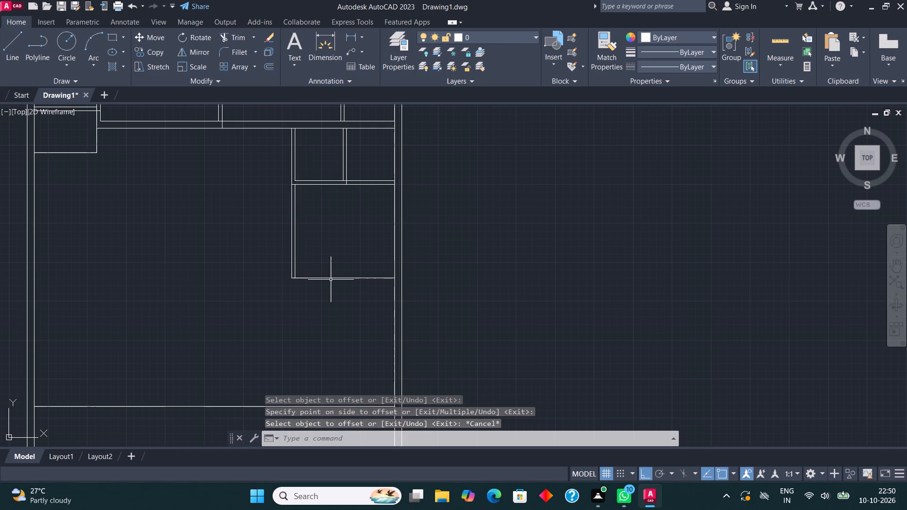
Copy the lower room's bottom line 9" downward to form the bottom wall.
left_click(331, 280)
left_click(147, 51)
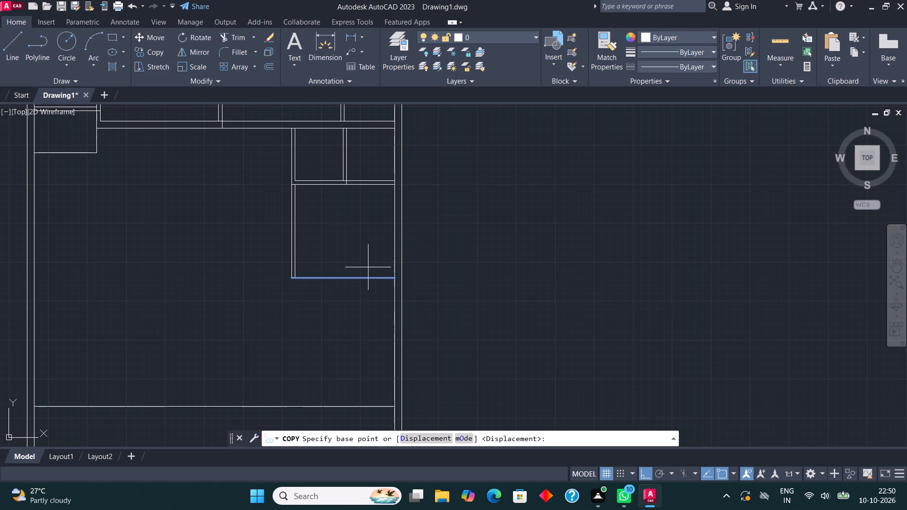
left_click(336, 280)
type("9\"")
key("Return")
key("space")
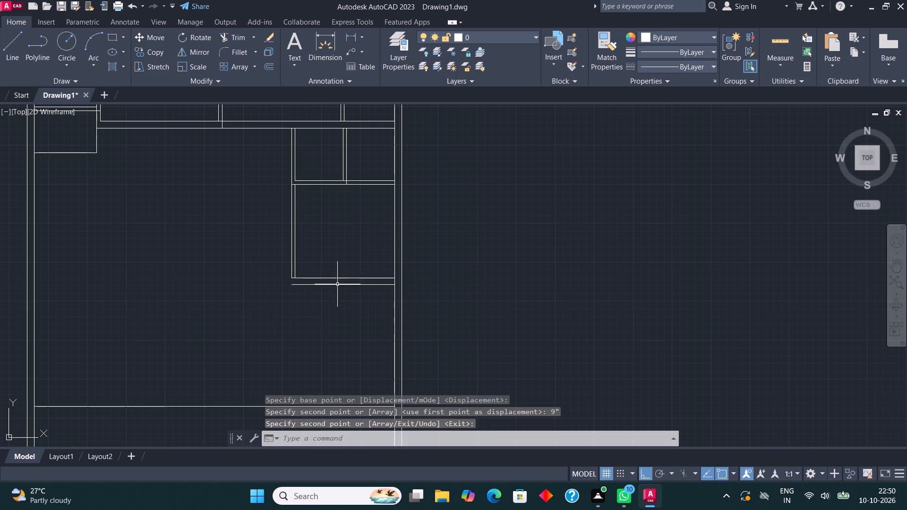
Join the wall lines at the lower room's outer and inner bottom-left corners with Fillet.
scroll(336, 279, "up", 1)
left_click(242, 50)
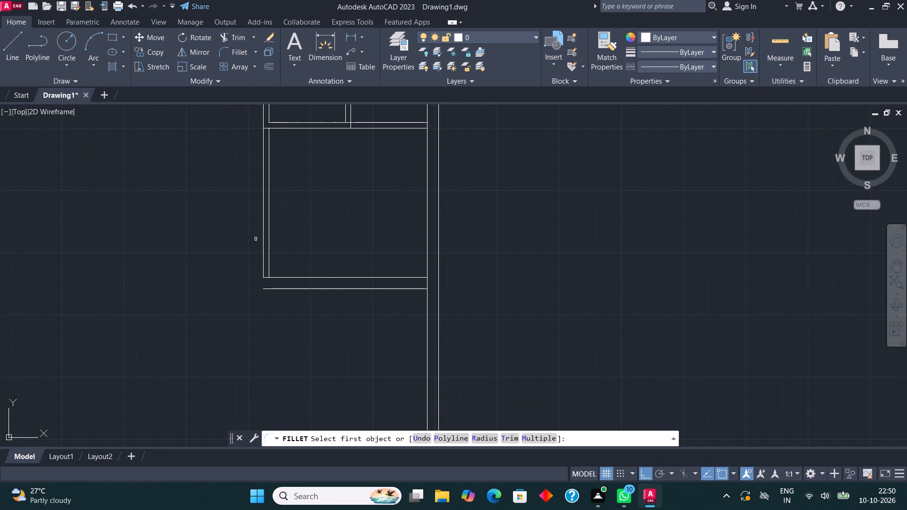
left_click(263, 249)
left_click(271, 288)
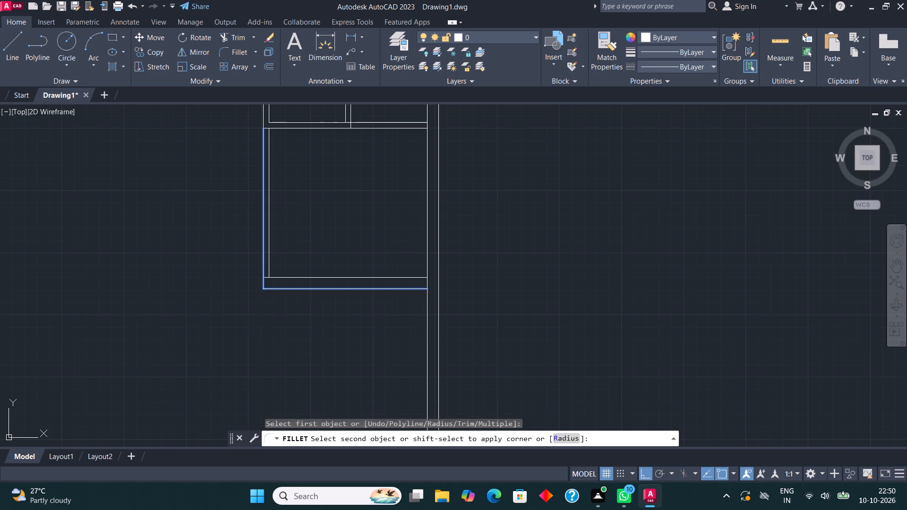
left_click(227, 53)
left_click(272, 200)
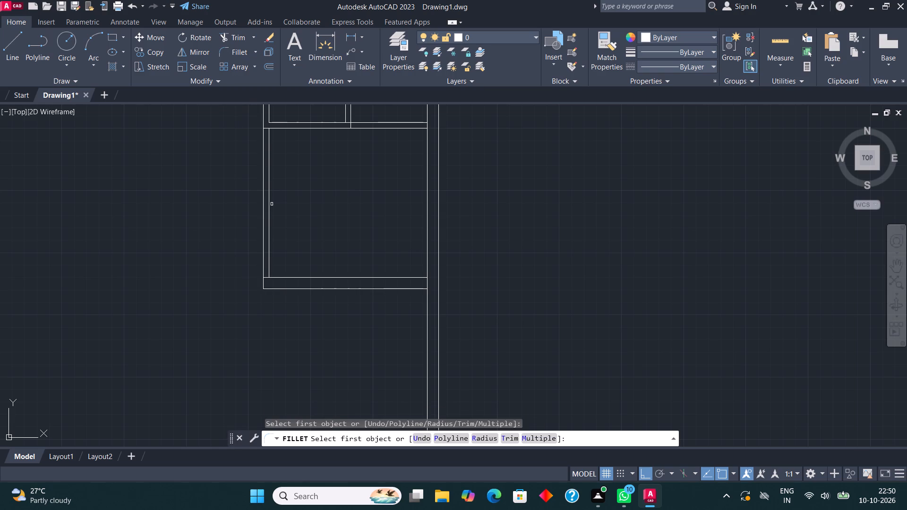
left_click(270, 205)
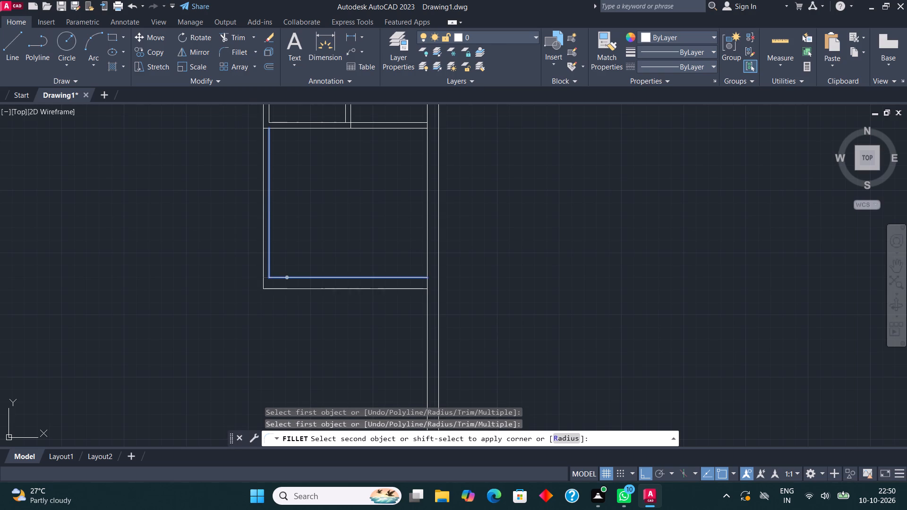
left_click(287, 278)
key("space")
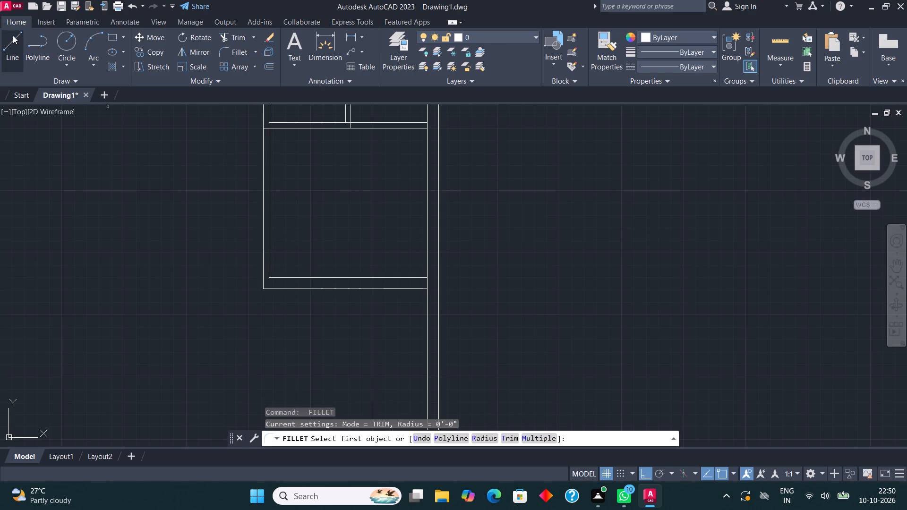
Draw the next lower room's outline from the outer wall: 16' down, 14'7.5" left, up level with the room above, and across to its corner.
left_click(13, 35)
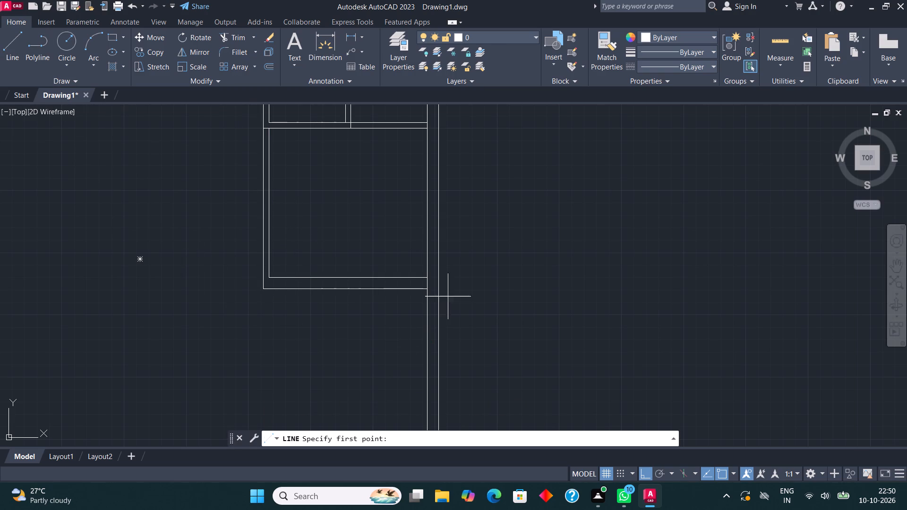
left_click(430, 291)
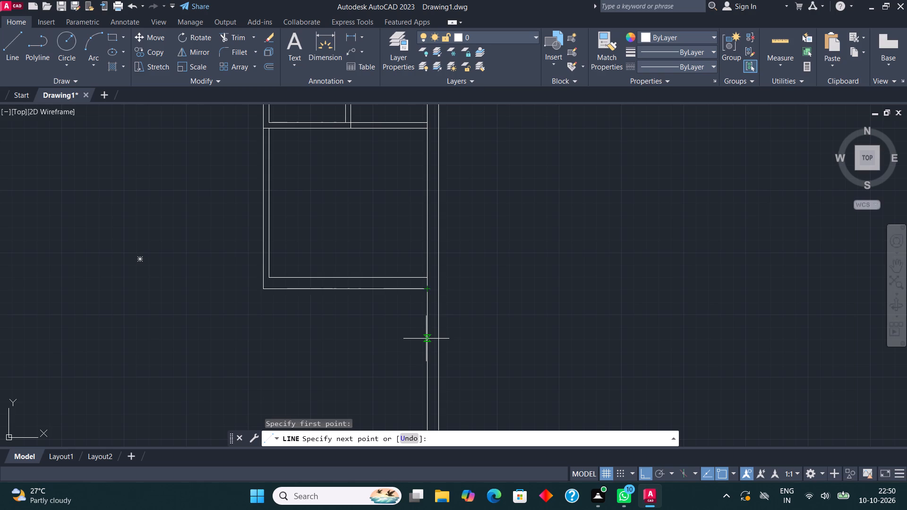
type("16'")
key("Return")
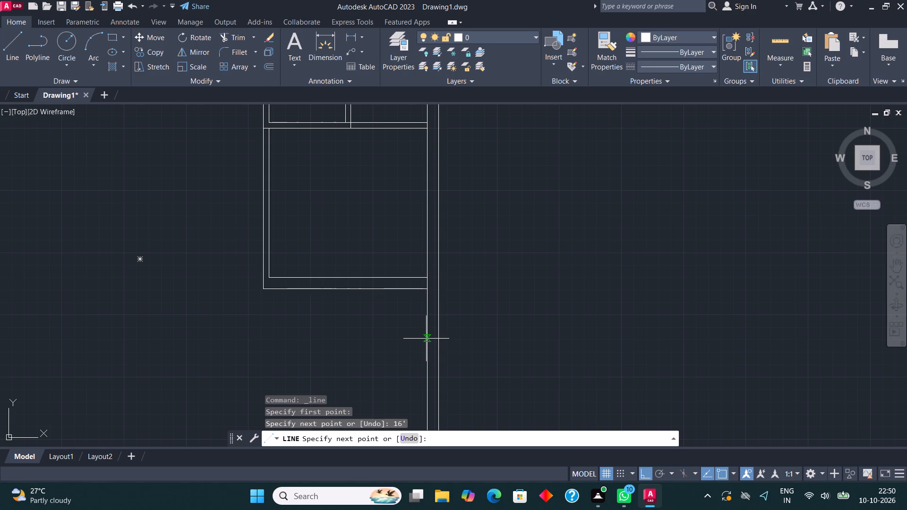
scroll(426, 339, "down", 3)
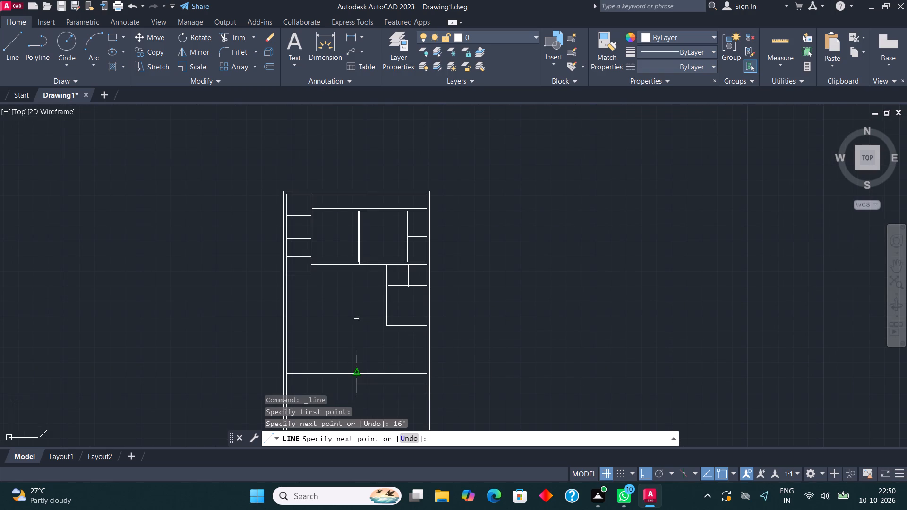
type("14'")
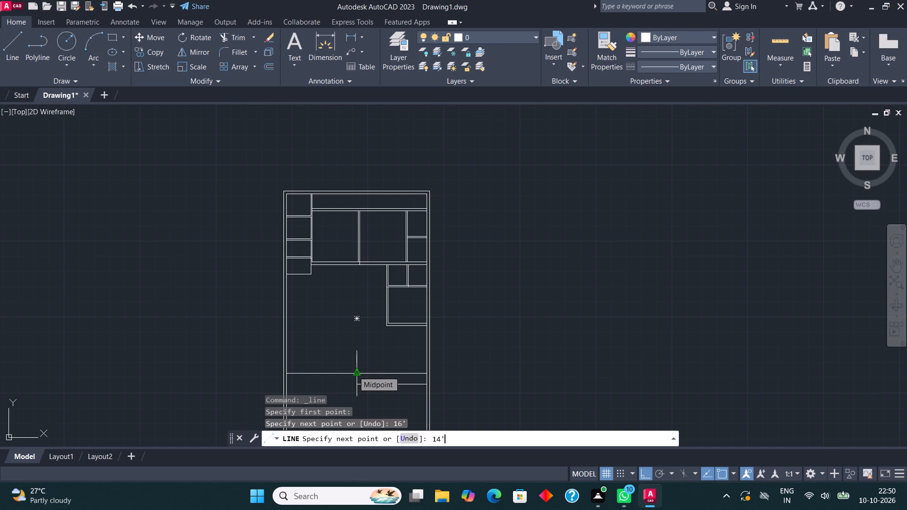
type("7.5\"")
key("Return")
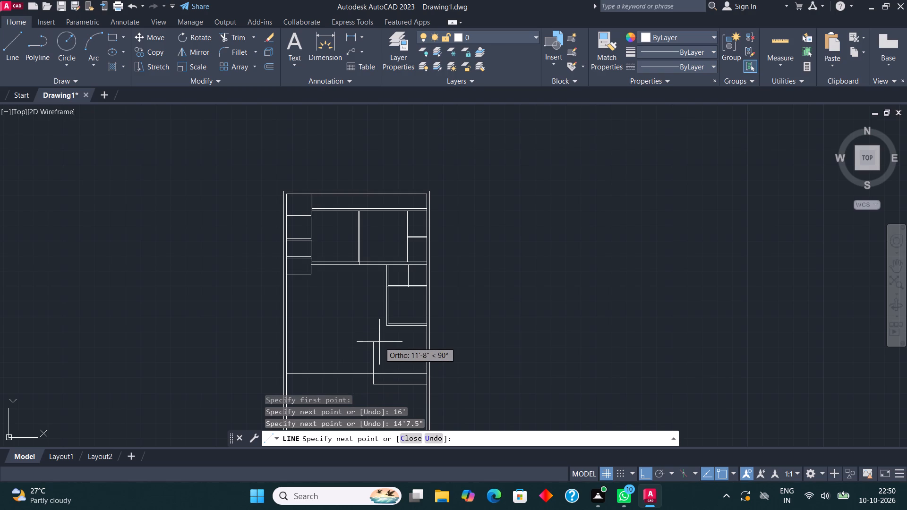
scroll(375, 314, "up", 2)
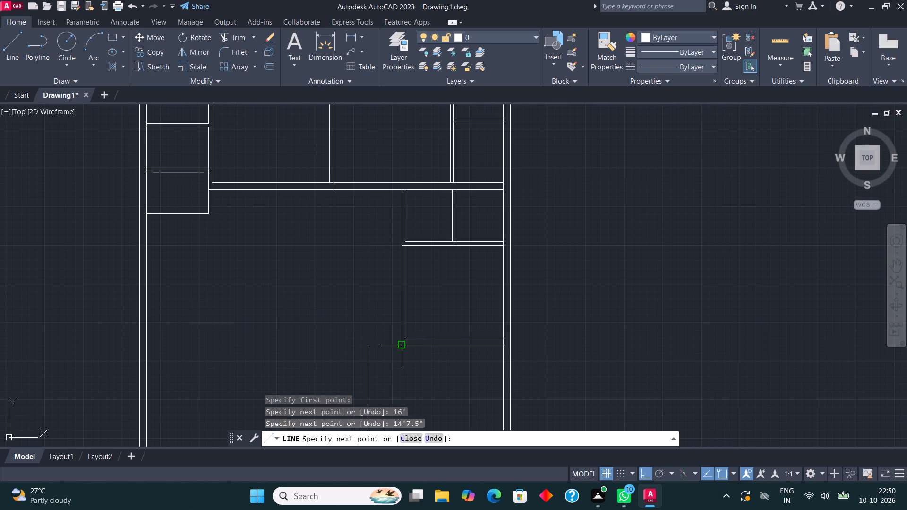
left_click(387, 346)
left_click(402, 342)
scroll(399, 269, "down", 2)
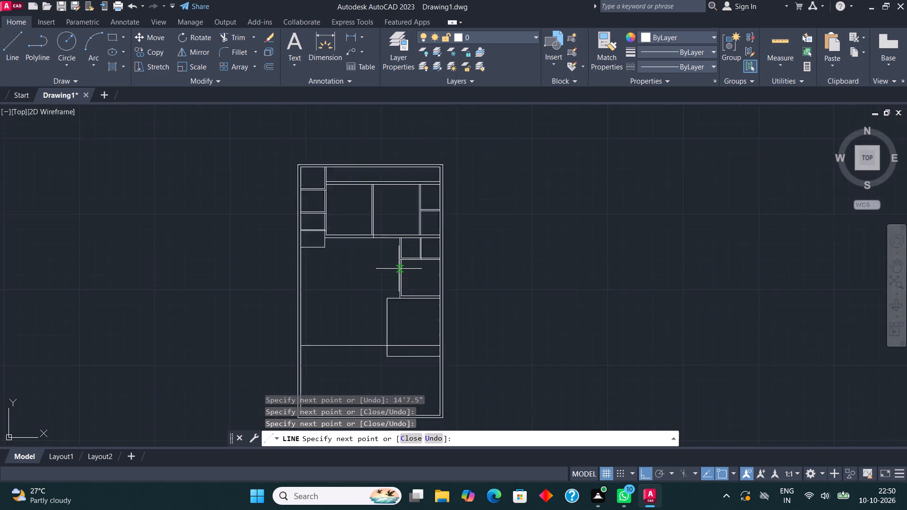
scroll(399, 269, "down", 1)
key("Escape")
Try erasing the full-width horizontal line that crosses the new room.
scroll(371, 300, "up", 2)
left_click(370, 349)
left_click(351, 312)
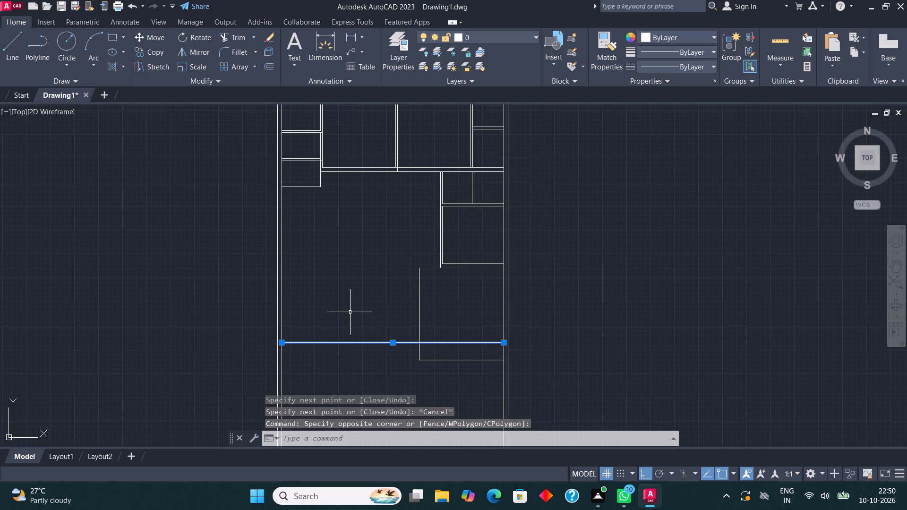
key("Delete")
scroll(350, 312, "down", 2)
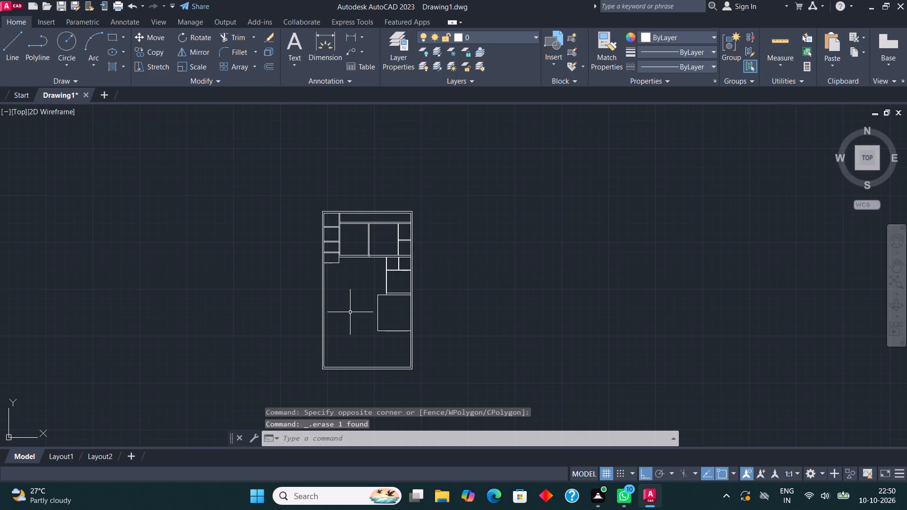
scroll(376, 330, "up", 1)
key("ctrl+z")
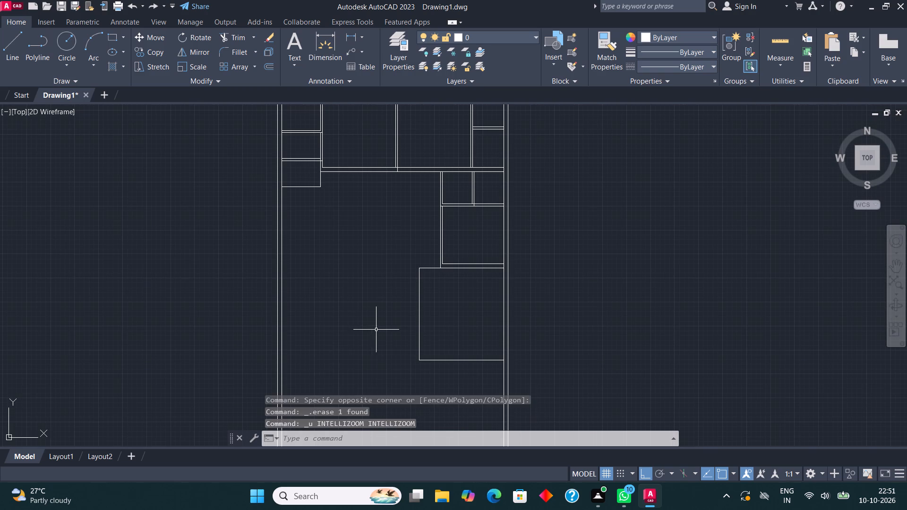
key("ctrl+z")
Trim away the part of the long horizontal line that lies inside the new room.
middle_click_drag(368, 338, 336, 284)
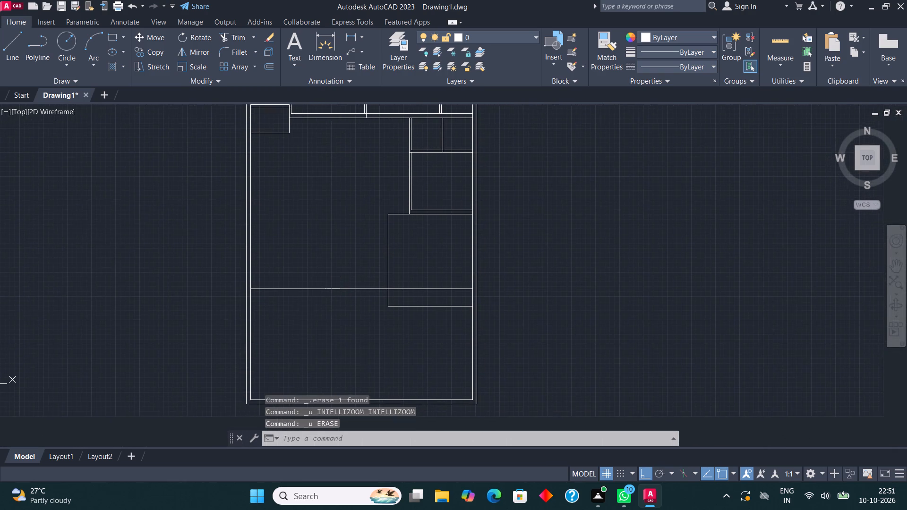
scroll(402, 288, "up", 2)
left_click(226, 33)
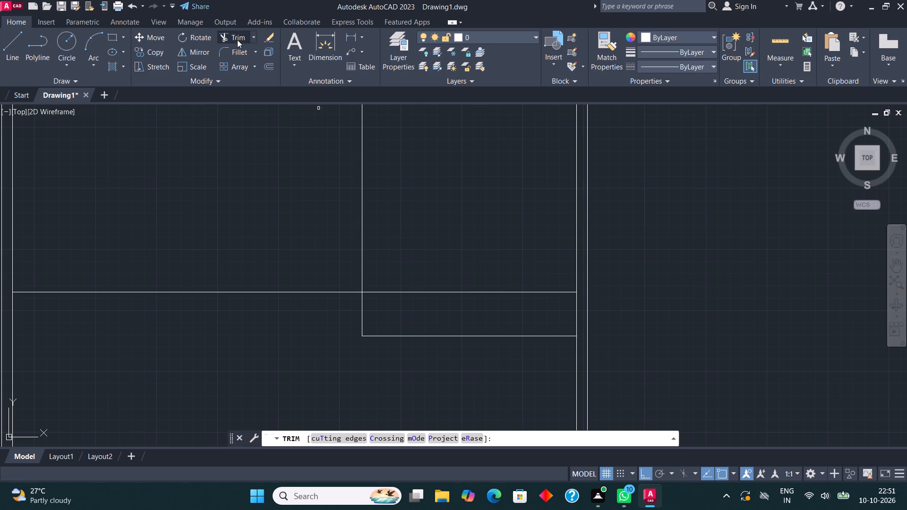
left_click(418, 263)
left_click(411, 314)
scroll(408, 284, "down", 3)
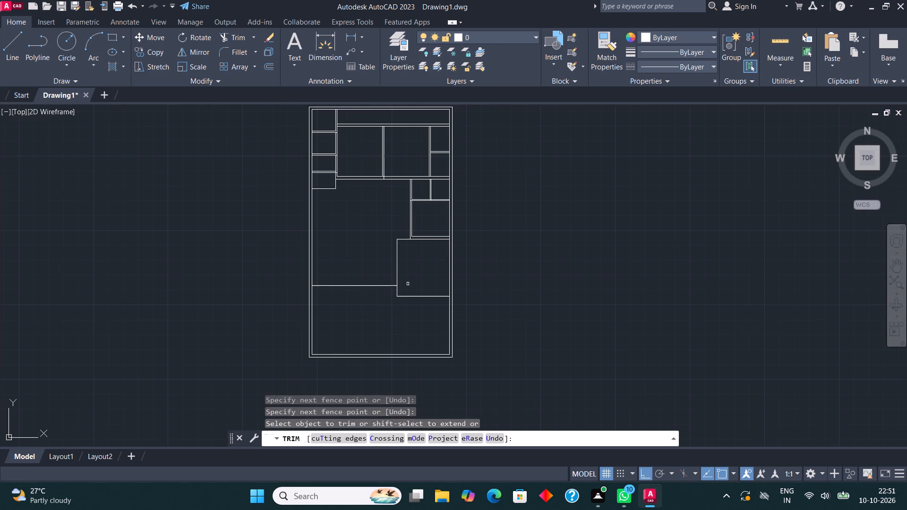
key("Escape")
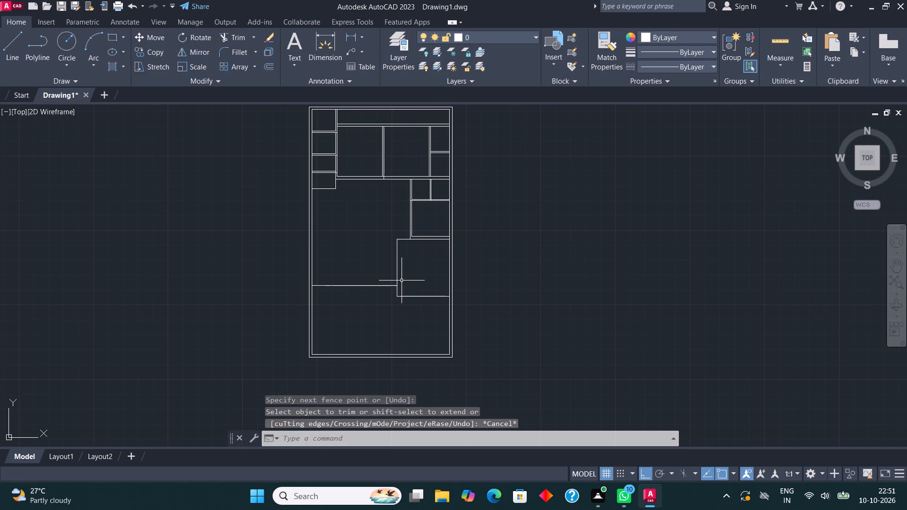
Offset the new room's left, bottom and top lines 9" outward to form its walls.
scroll(424, 287, "up", 1)
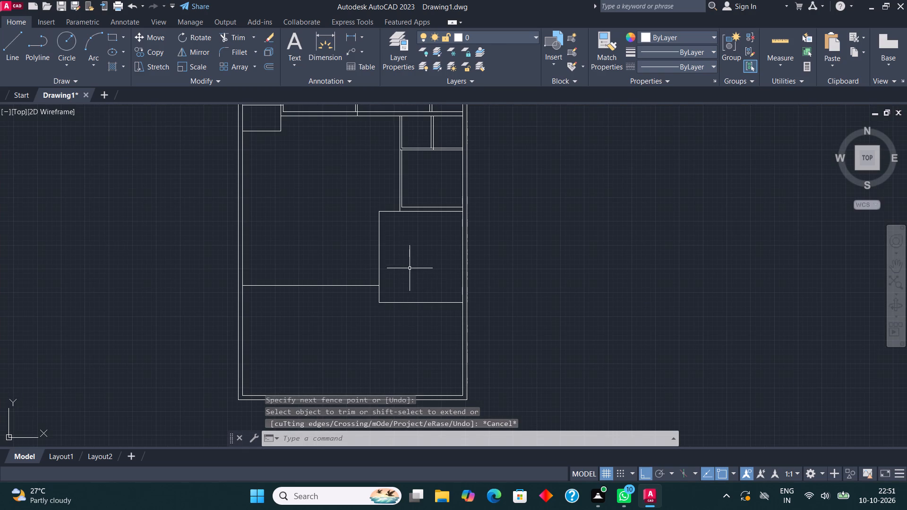
left_click(407, 264)
left_click(371, 244)
left_click(407, 305)
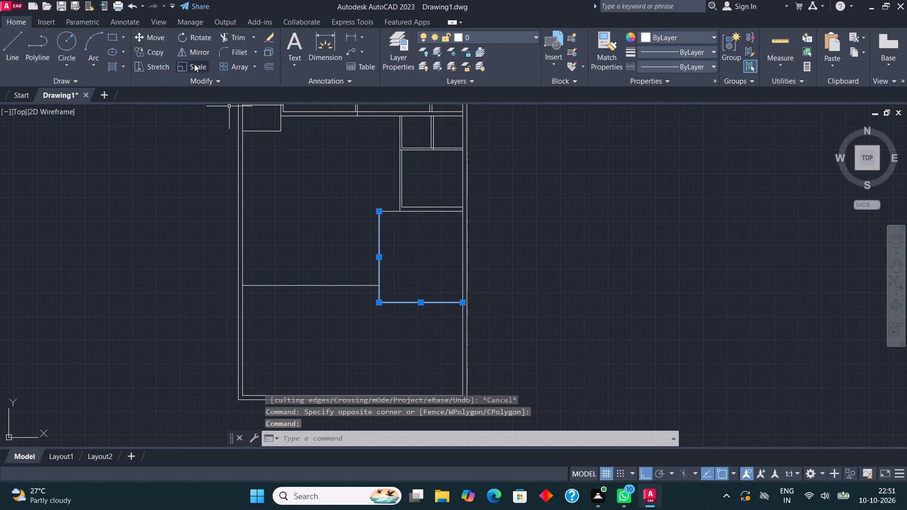
left_click(265, 65)
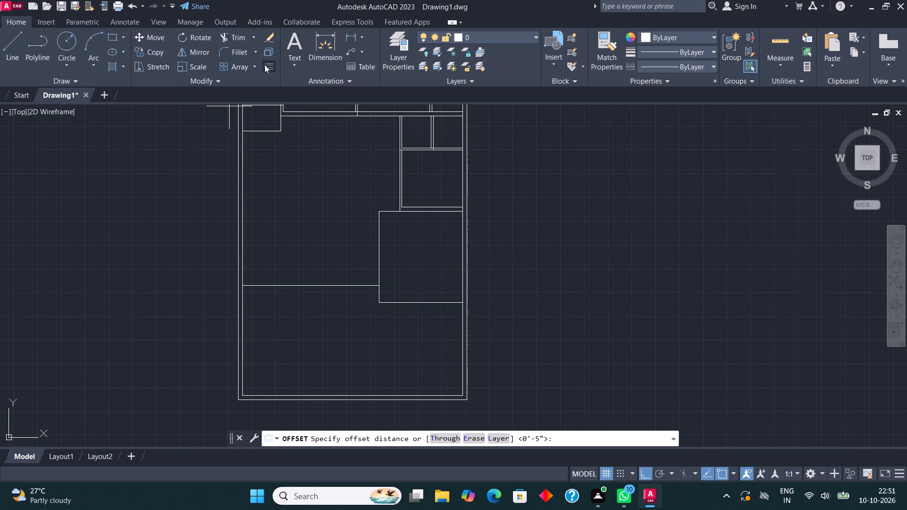
left_click(378, 247)
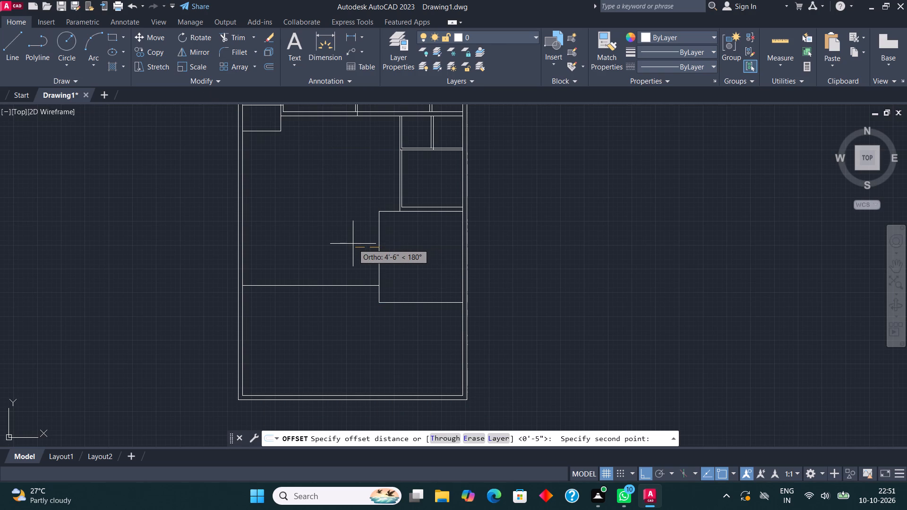
type("9\"")
key("Return")
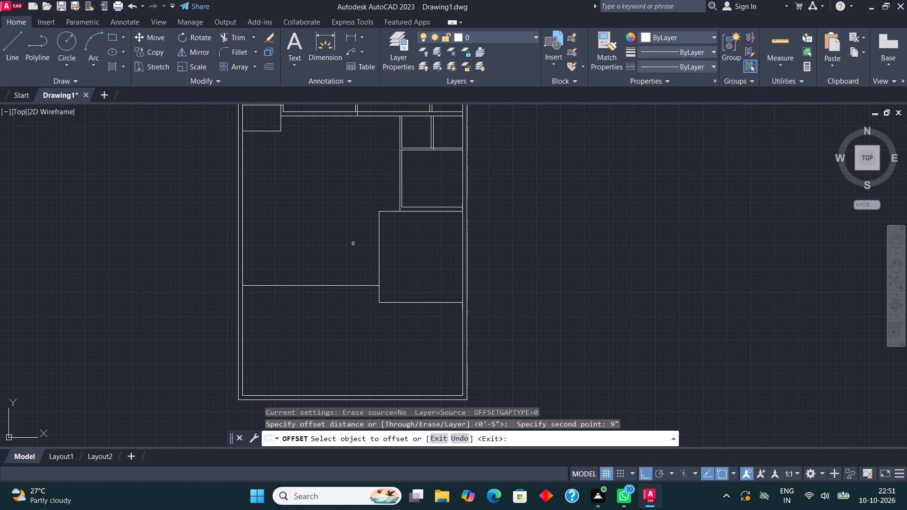
left_click(379, 260)
left_click(364, 249)
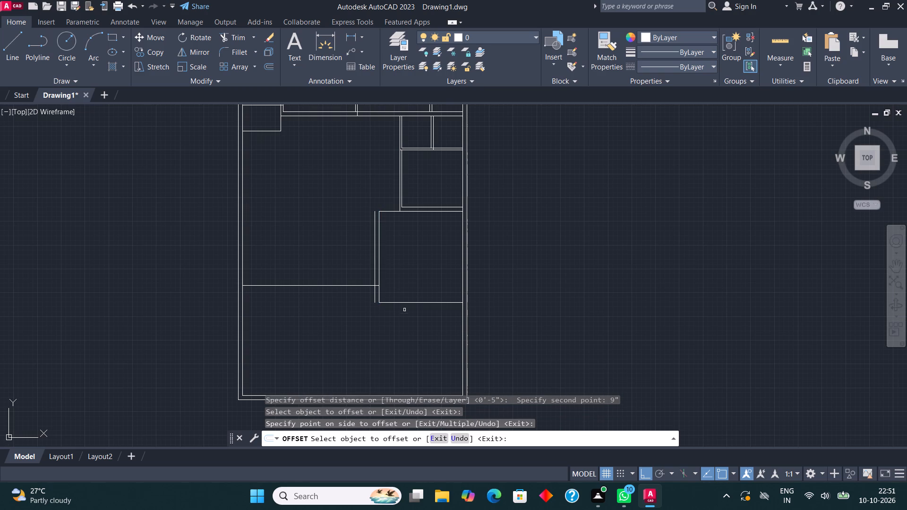
left_click(403, 302)
left_click(404, 315)
left_click(388, 213)
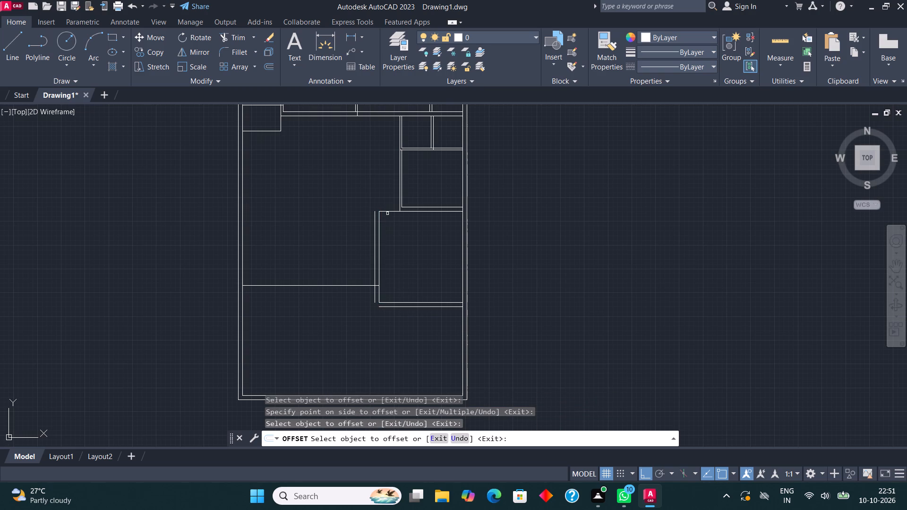
left_click(387, 212)
left_click(383, 201)
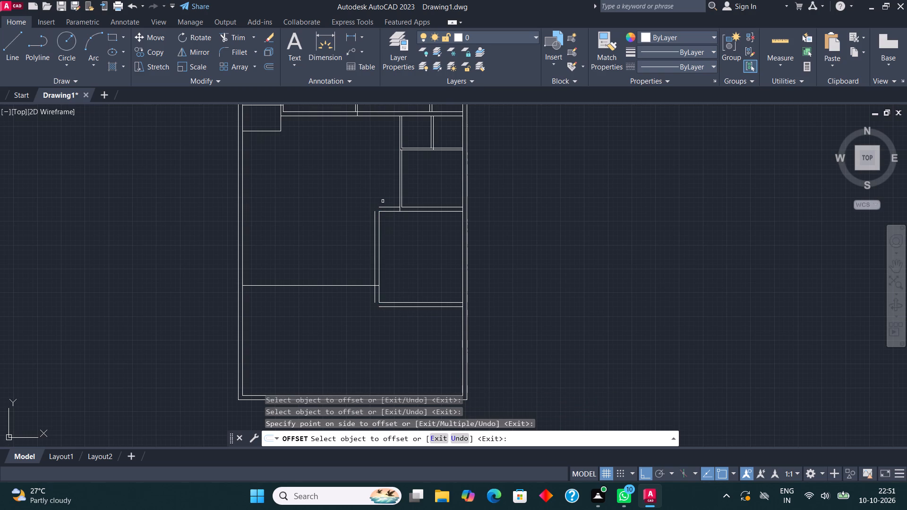
key("Escape")
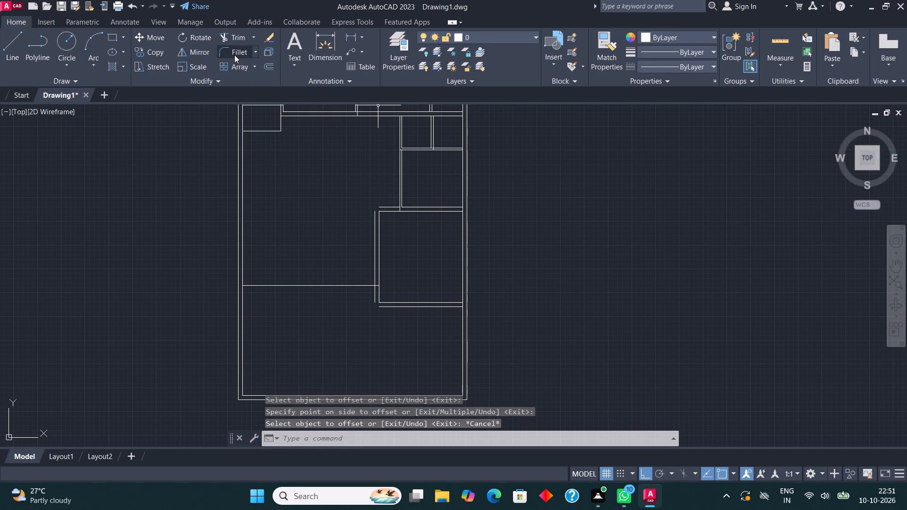
Join the new room's outer wall lines at the top-left and bottom-left corners with Fillet.
left_click(234, 55)
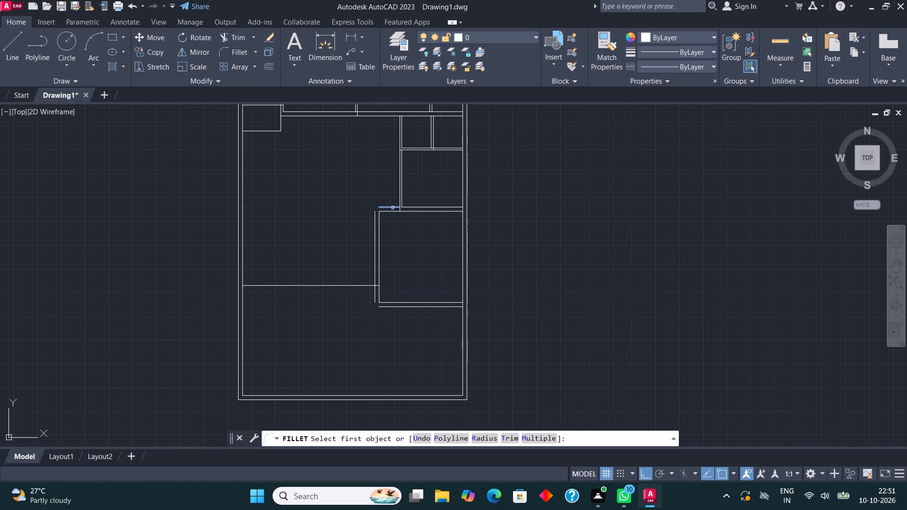
left_click(393, 208)
left_click(375, 223)
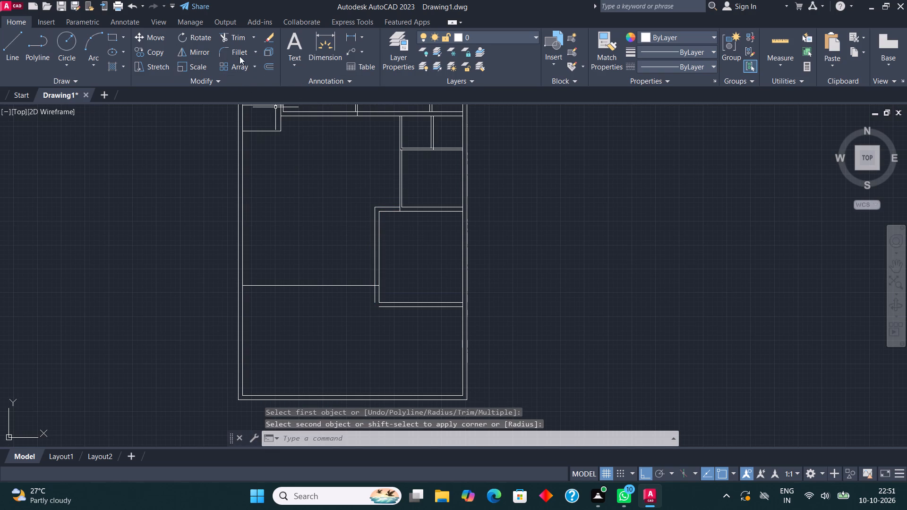
left_click(239, 52)
scroll(381, 311, "up", 1)
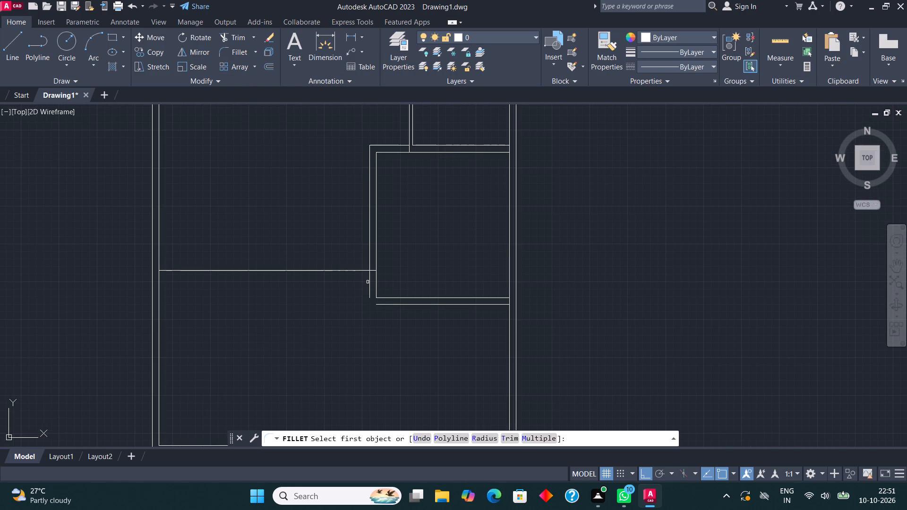
left_click(368, 282)
left_click(385, 304)
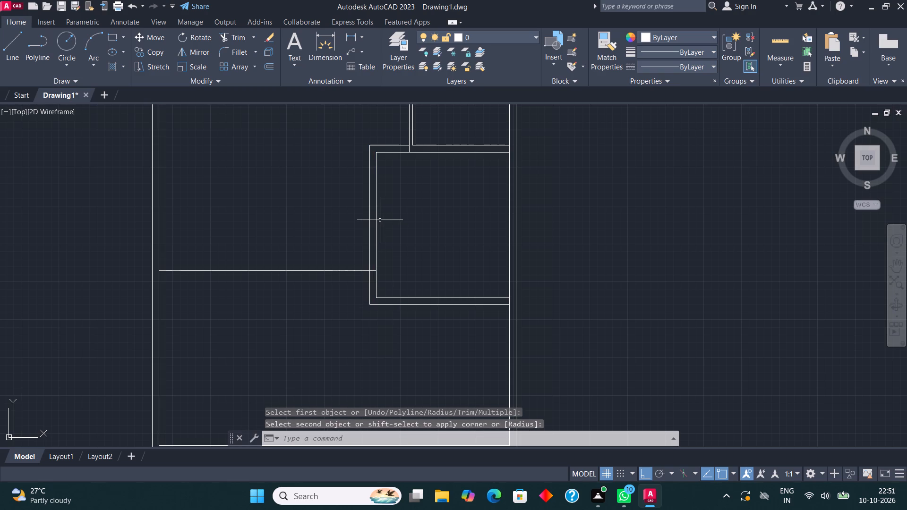
Draw a line from the left outer wall's inner face 14' and 9" along the horizontal line, continuing 12'3" straight up.
scroll(380, 220, "down", 1)
middle_click_drag(390, 226, 424, 254)
left_click(15, 38)
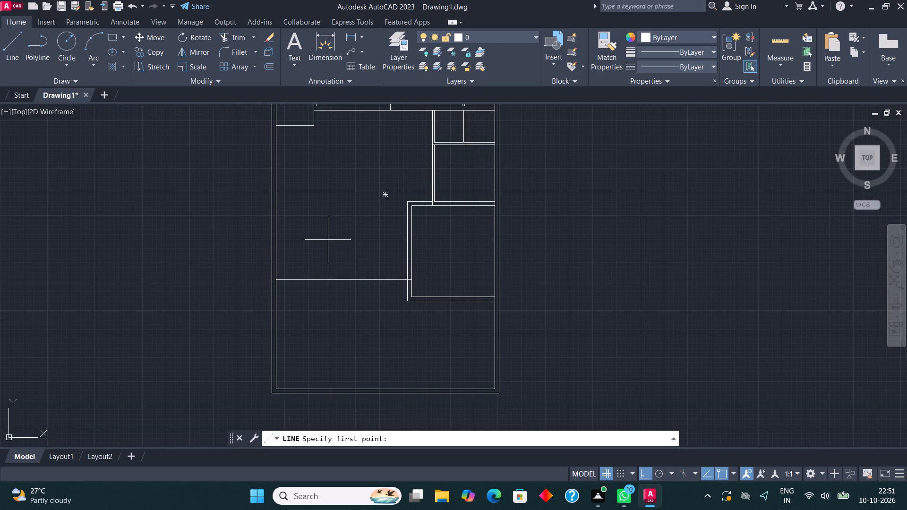
scroll(326, 245, "up", 2)
left_click(197, 333)
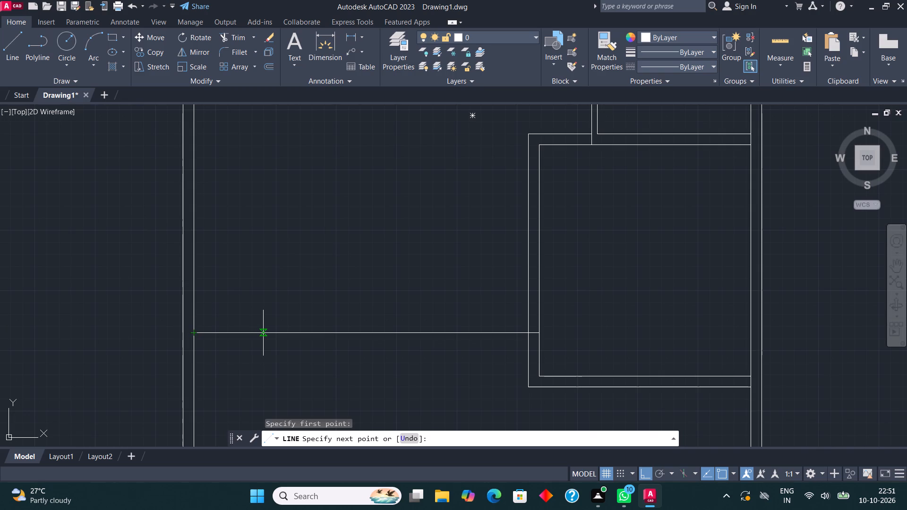
type("14'")
key("Return")
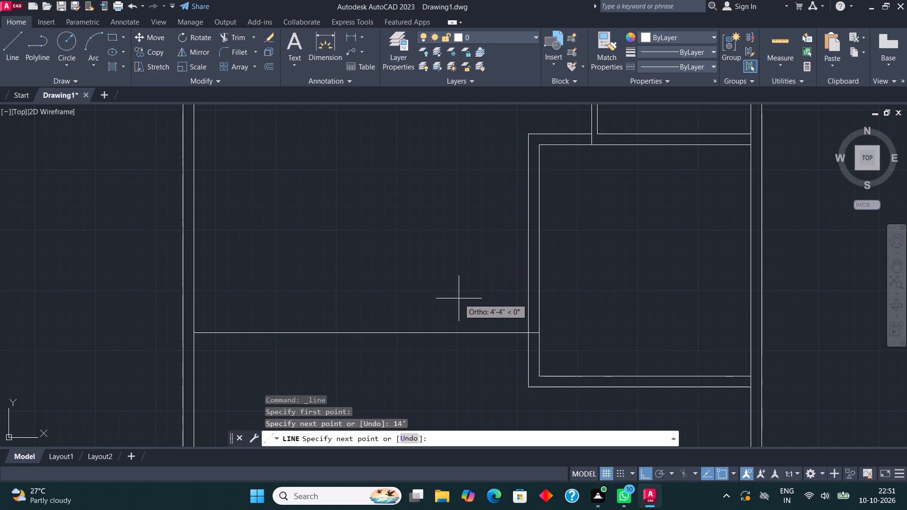
type("9\"")
key("Return")
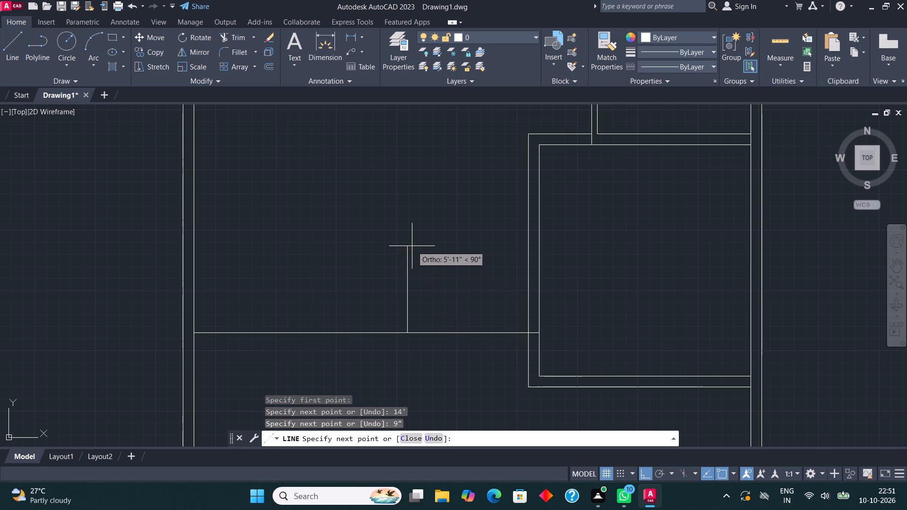
type("12'3\"")
key("Return")
key("Escape")
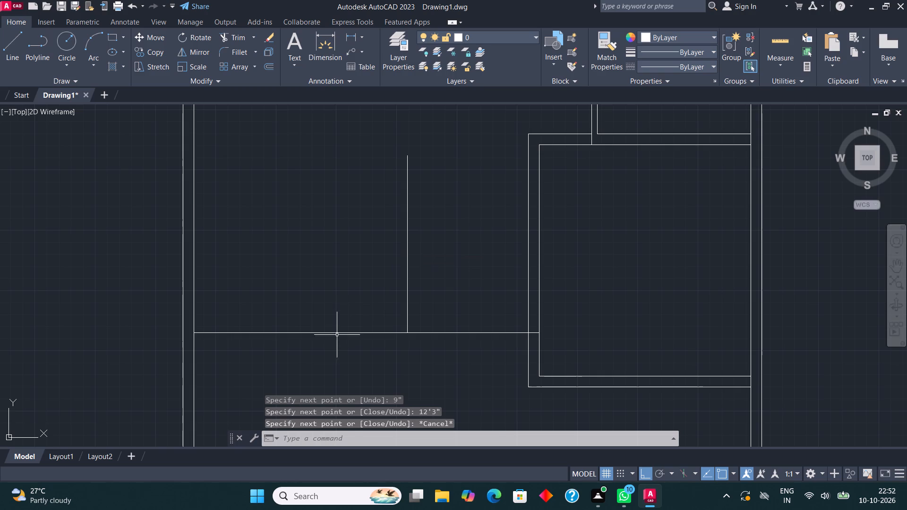
Stretch the short horizontal line from the left outer wall so it ends at the foot of the vertical line.
left_click(337, 331)
left_click(333, 340)
left_click(331, 333)
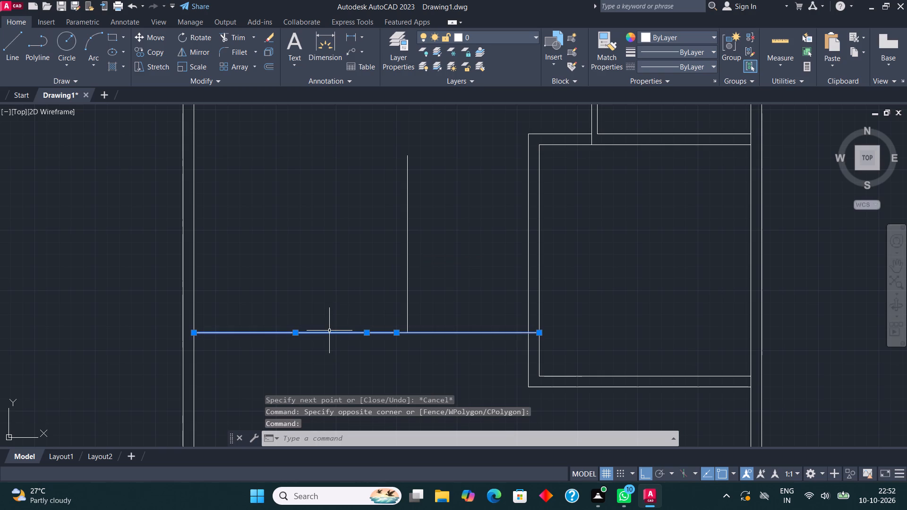
key("Escape")
left_click(331, 332)
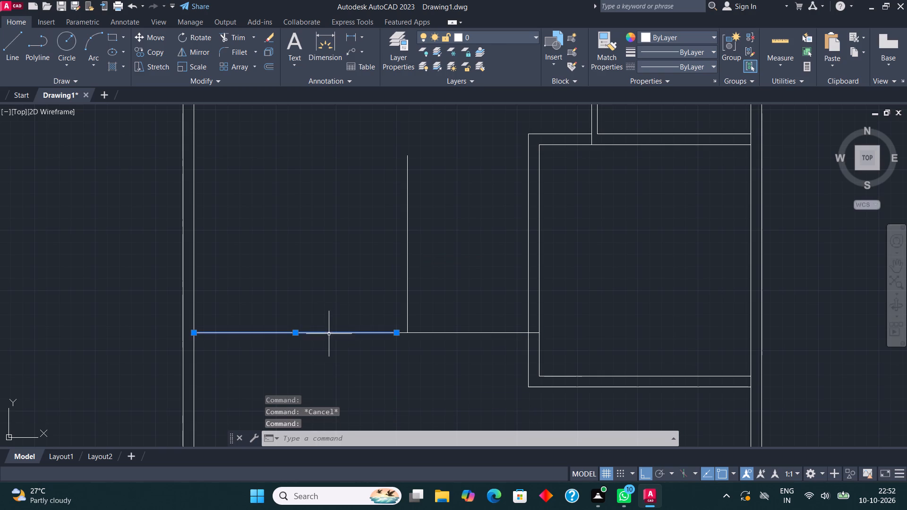
left_click(396, 335)
left_click(408, 335)
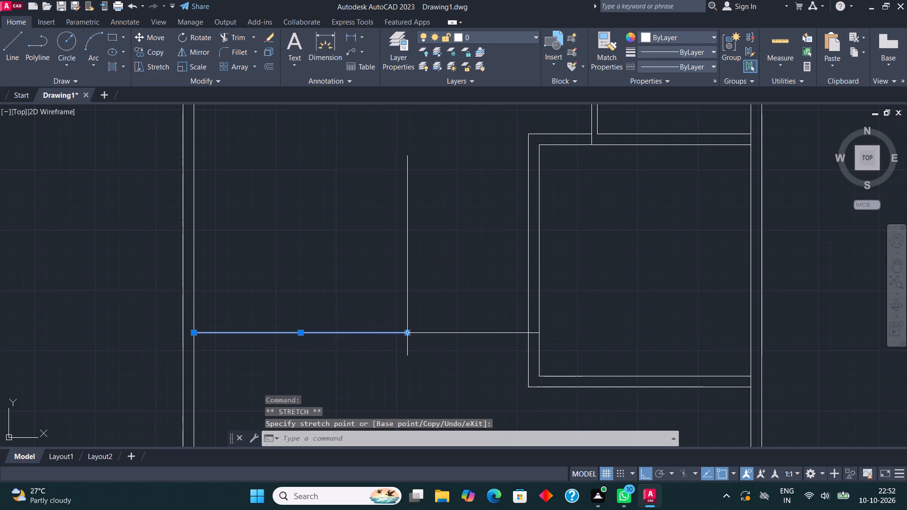
key("Escape")
Copy the stretched horizontal line 9" upward to form the lower-left room's bottom wall.
left_click(348, 333)
left_click(157, 54)
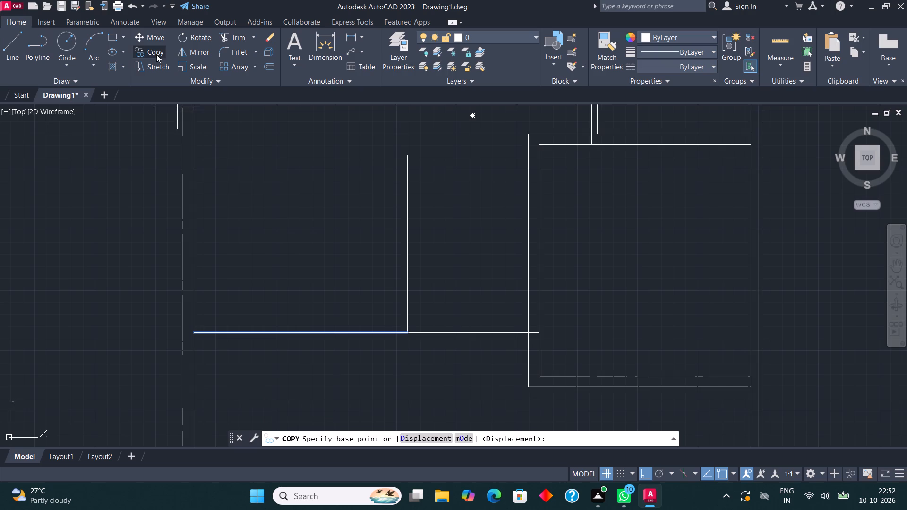
left_click(283, 331)
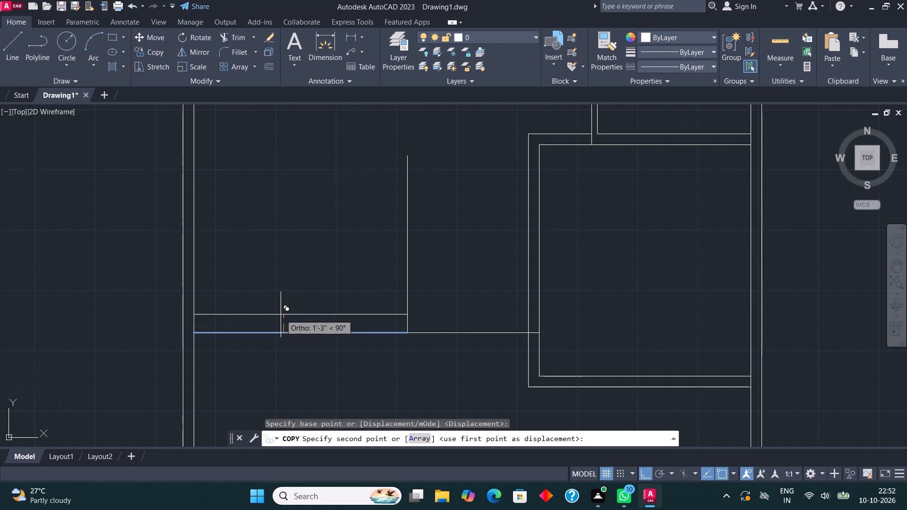
type("9\"")
key("Return")
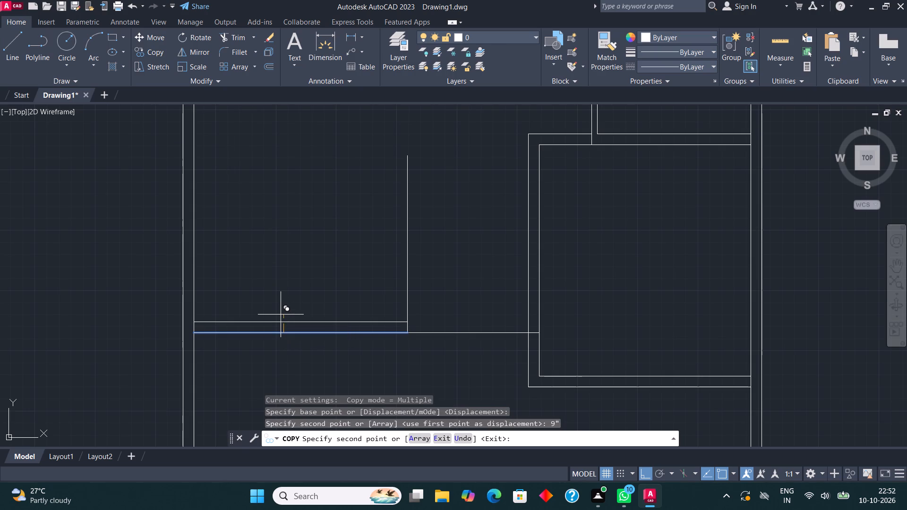
key("Escape")
Copy the room's vertical line 9" to the left to form its right wall.
left_click(407, 282)
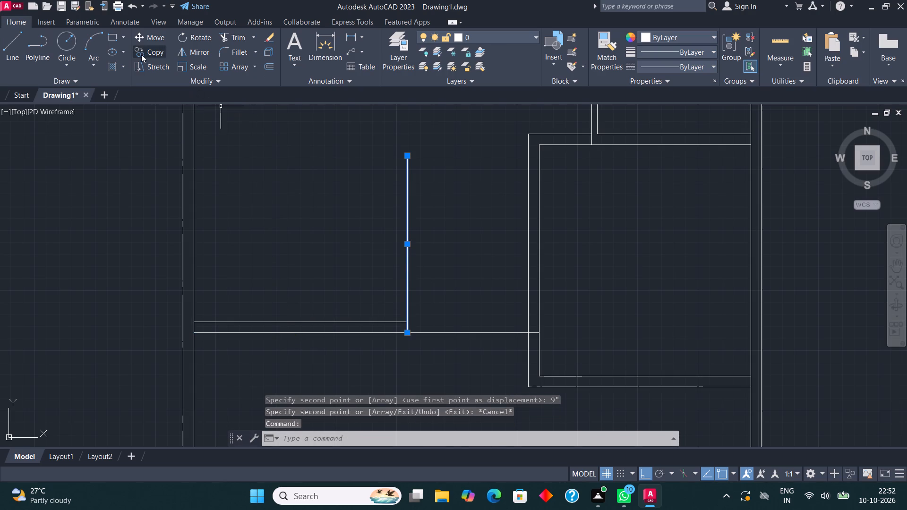
left_click(147, 50)
left_click(411, 246)
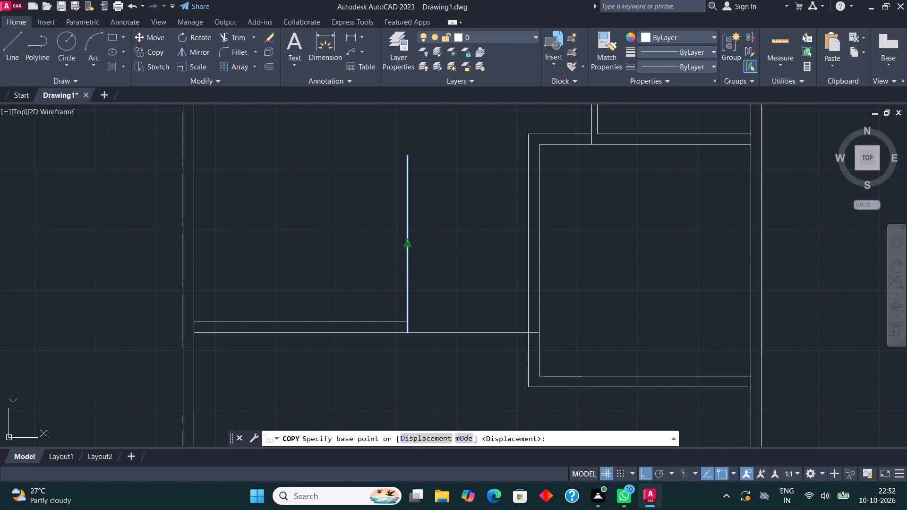
type("9\"")
key("Return")
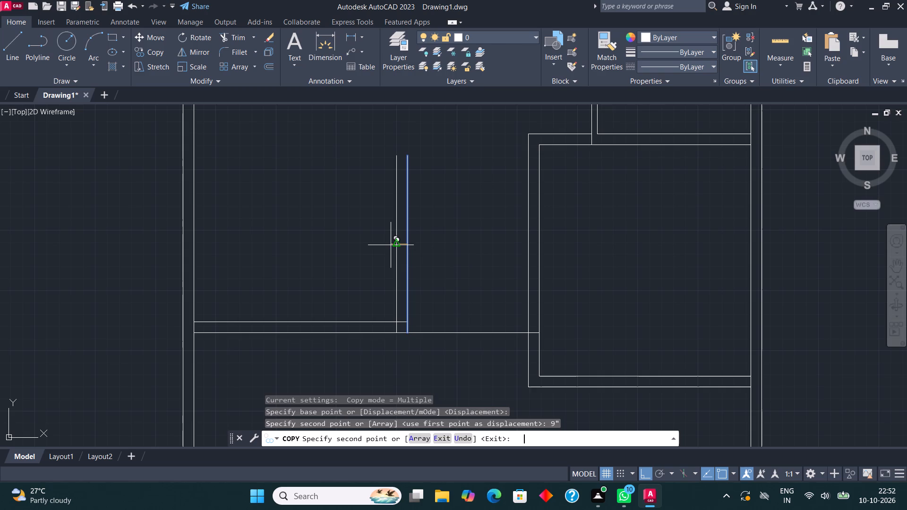
key("Escape")
Draw the room's inner outline from the bottom-left inner corner: 14' right, 12'3" up, and back to the left outer wall.
left_click(6, 51)
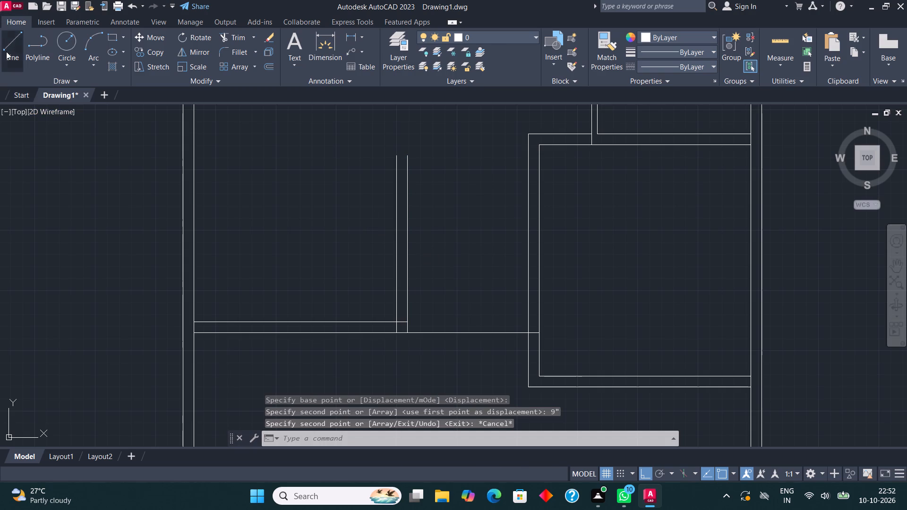
left_click(195, 320)
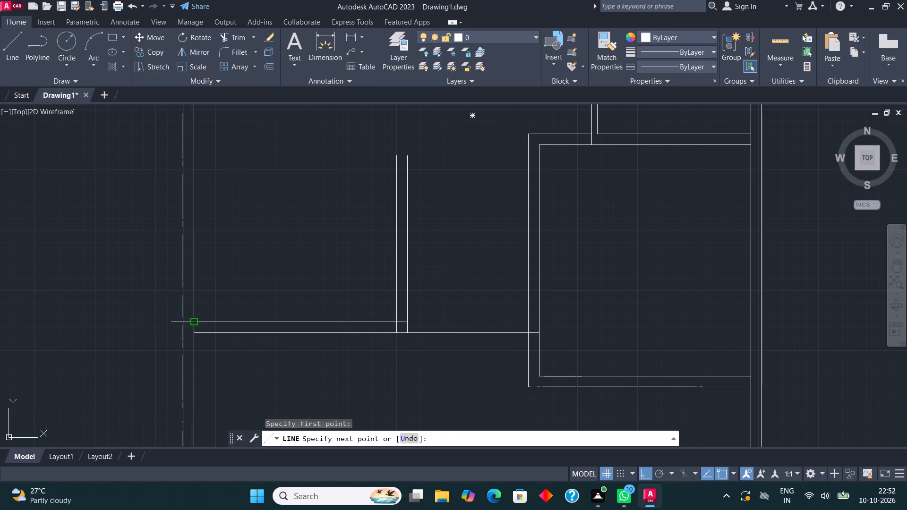
type("14'")
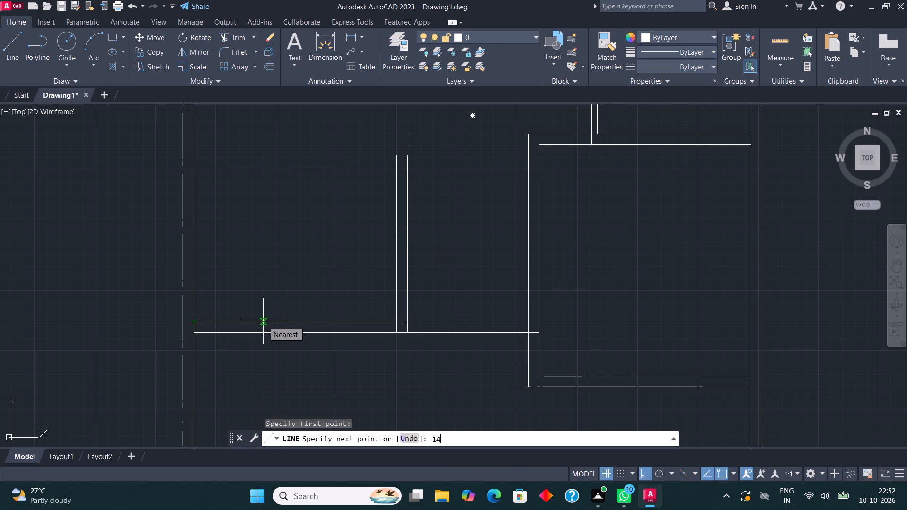
key("Return")
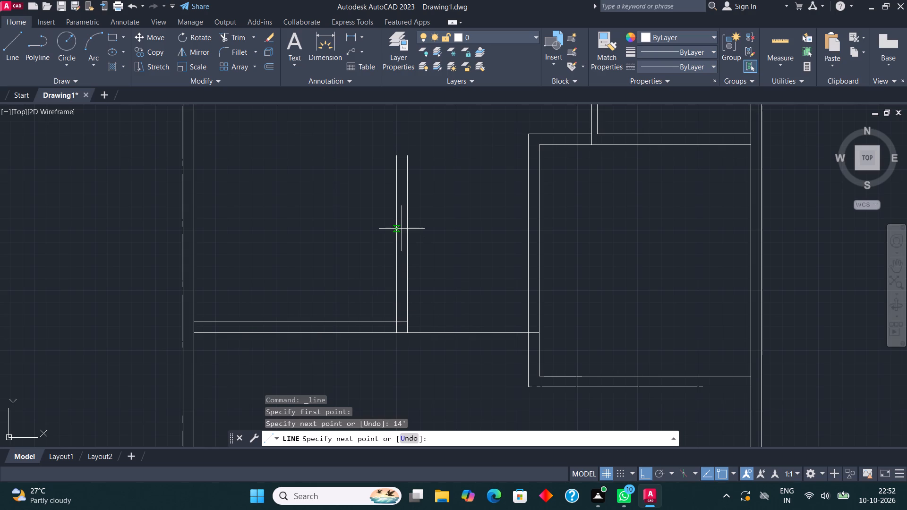
type("12'3\"")
key("Return")
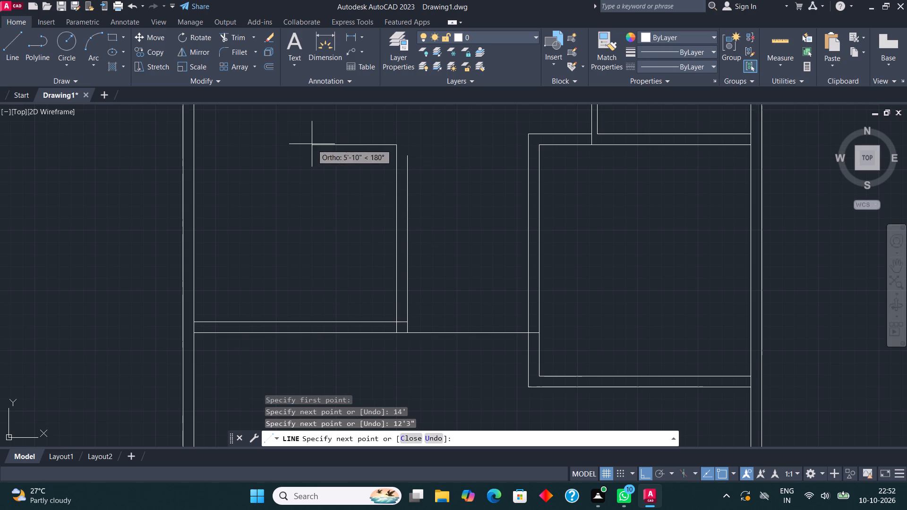
left_click(194, 145)
middle_click_drag(266, 166, 268, 223)
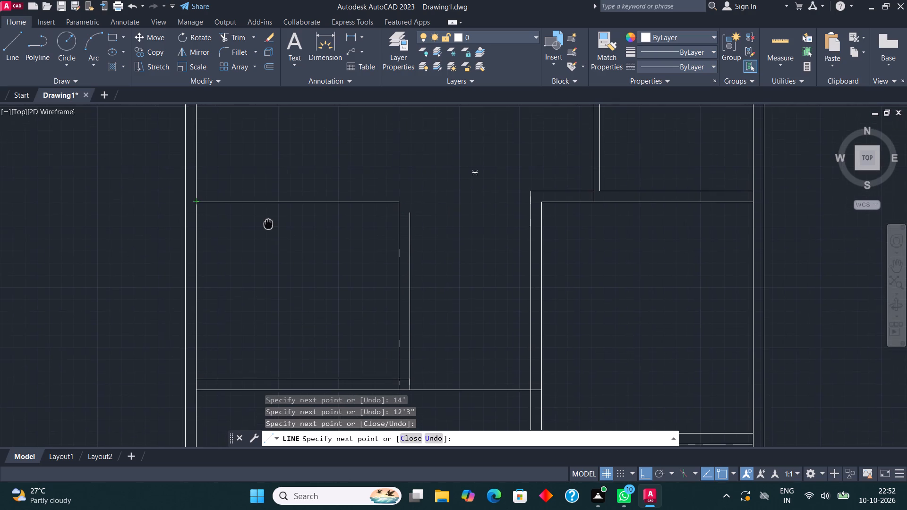
middle_click_drag(268, 223, 269, 230)
key("Escape")
Trim the overlapping line ends inside the wall at the lower-left room's bottom-right inner corner.
scroll(269, 228, "down", 2)
middle_click_drag(284, 238, 287, 256)
scroll(289, 253, "down", 1)
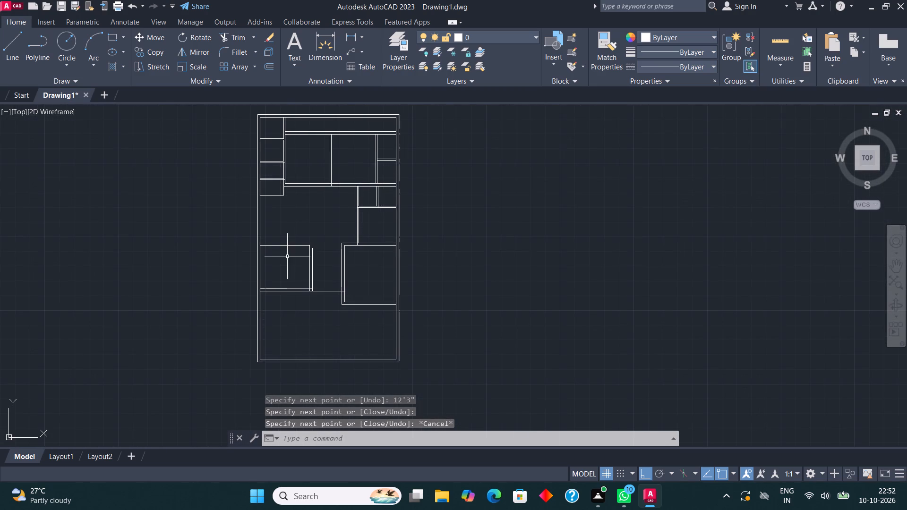
scroll(296, 294, "up", 4)
scroll(363, 274, "up", 1)
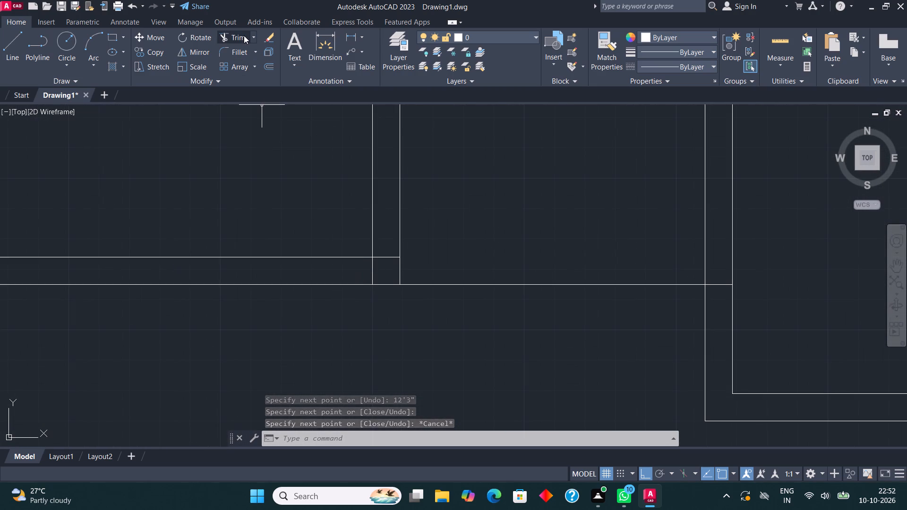
left_click(244, 35)
left_click(360, 272)
left_click(378, 272)
left_click(382, 272)
left_click(385, 249)
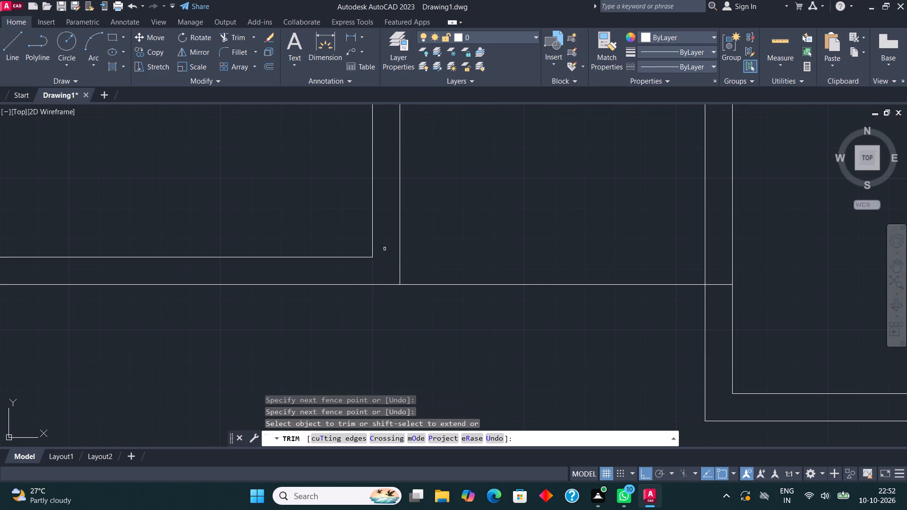
scroll(385, 249, "down", 1)
key("Escape")
Copy the lower-left room's top line 9" upward to form its top wall.
scroll(385, 249, "down", 1)
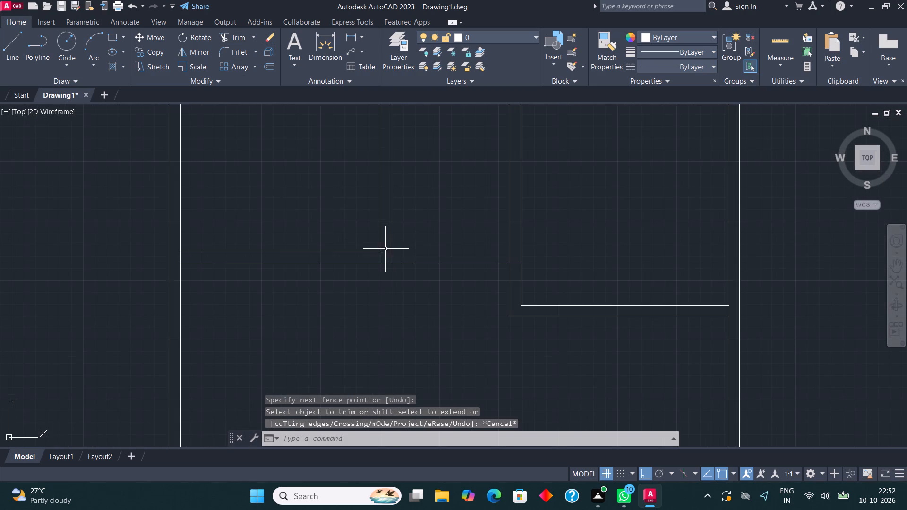
middle_click_drag(383, 233, 359, 332)
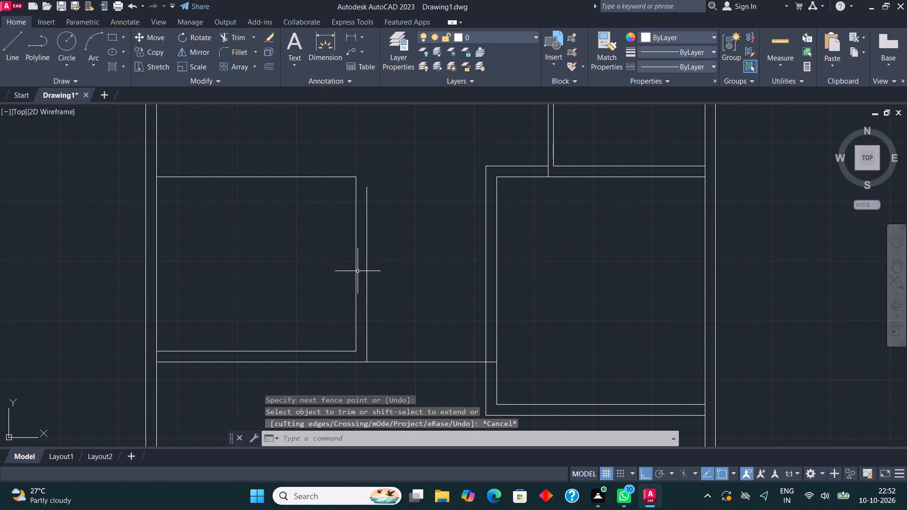
middle_click_drag(336, 232, 337, 287)
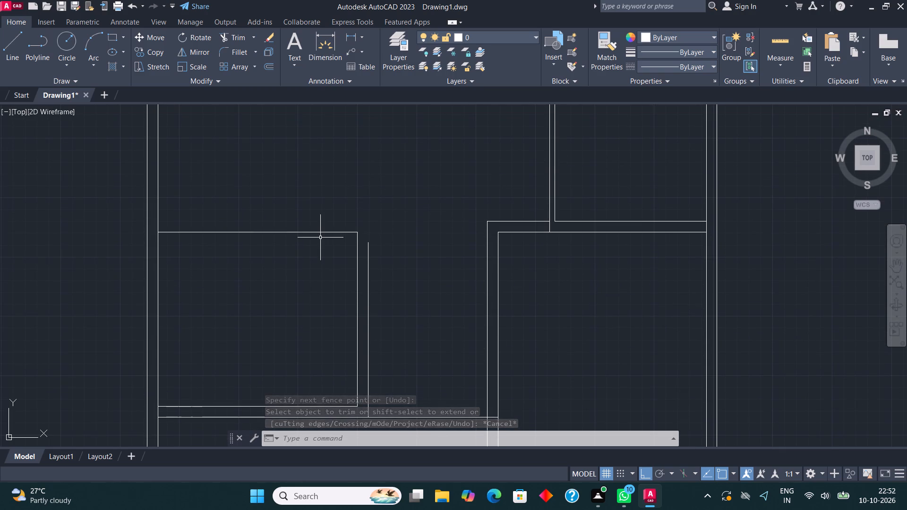
left_click(317, 231)
left_click(151, 52)
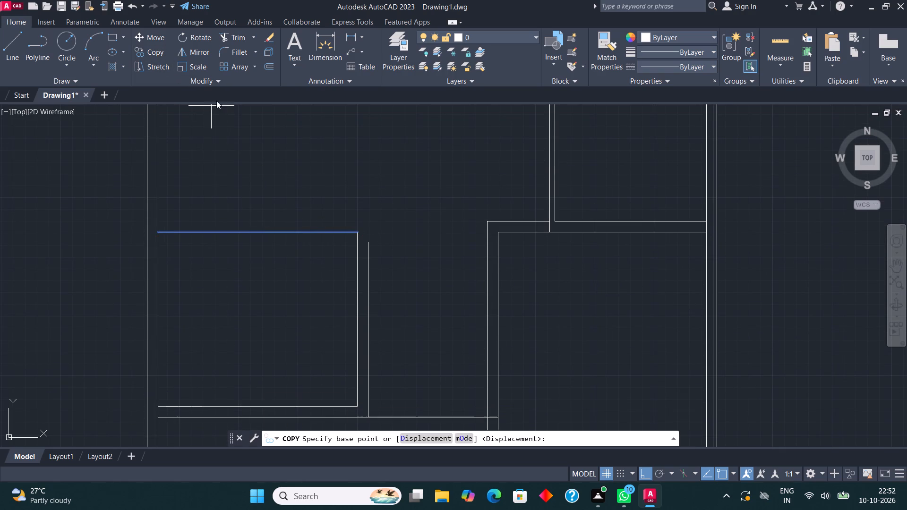
left_click(260, 233)
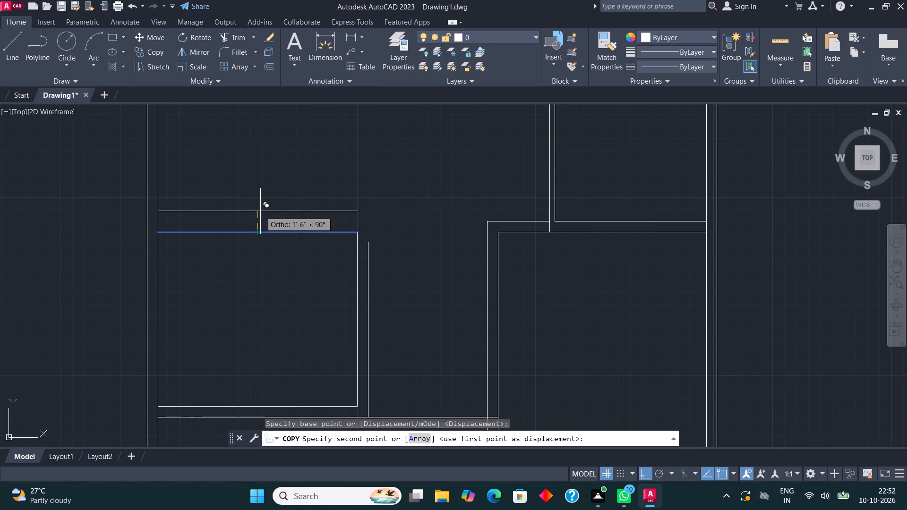
key("9")
key("shift+quotedbl")
key("Return")
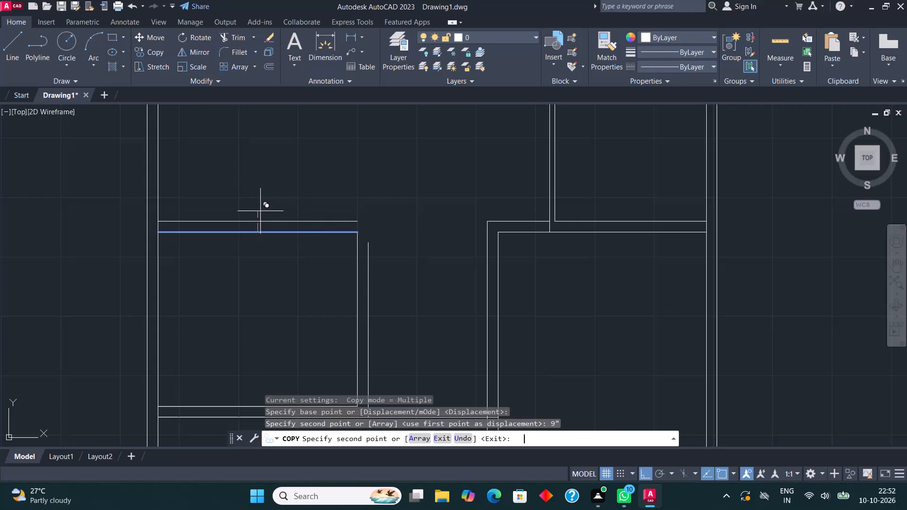
key("Escape")
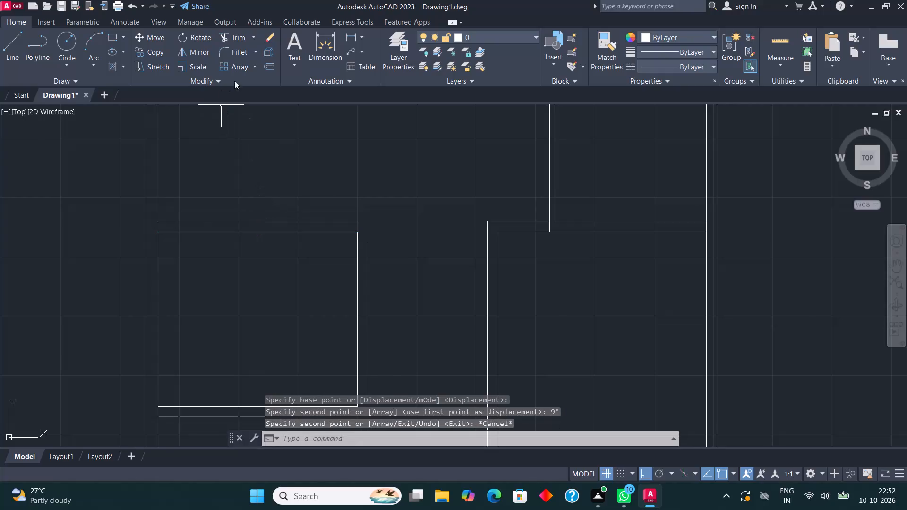
Join the lower-left room's outer top and right wall lines at the top-right corner with Fillet.
left_click(239, 51)
left_click(338, 218)
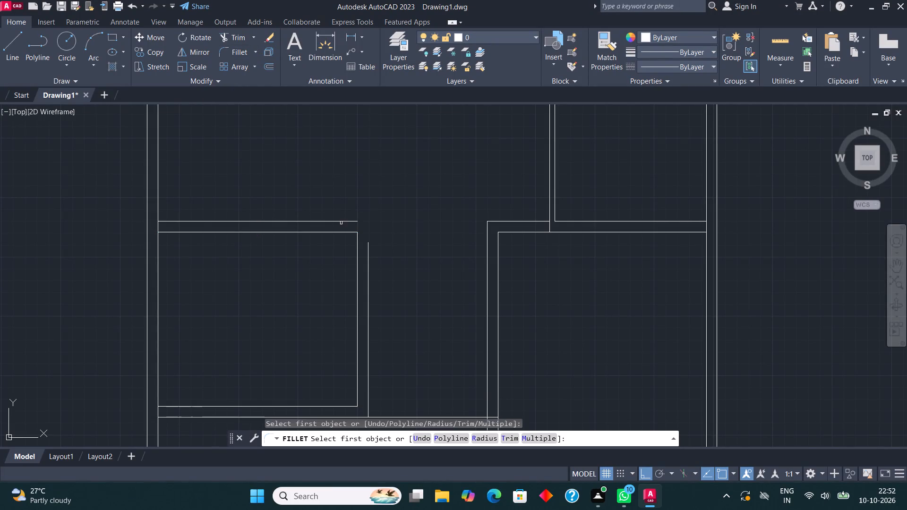
left_click(341, 221)
left_click(368, 254)
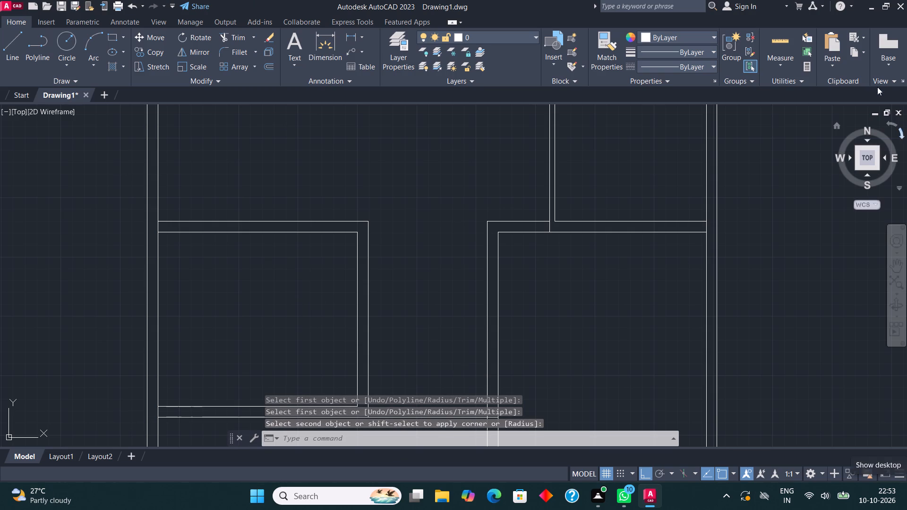
Draw a vertical line from the small left room's bottom-right corner down to the lower-left room's outer top wall line.
scroll(874, 0, "down", 1)
scroll(875, 51, "down", 1)
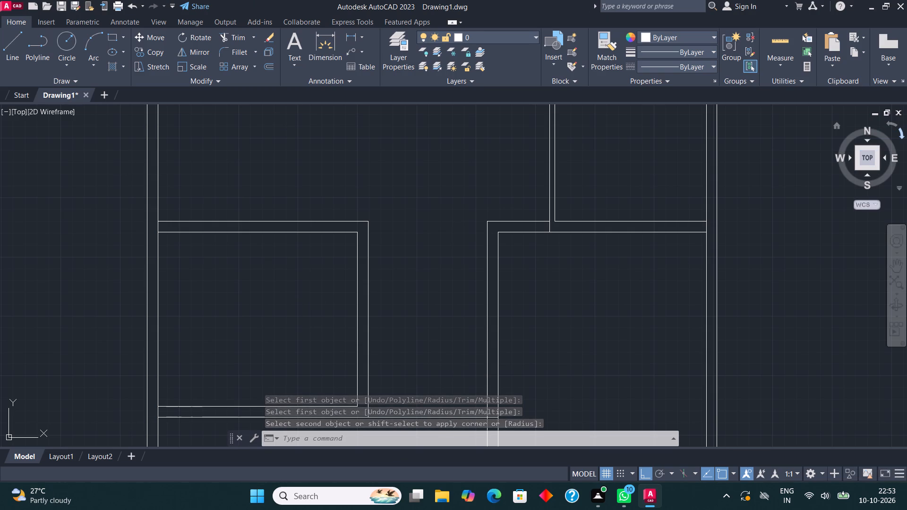
scroll(257, 254, "down", 2)
middle_click_drag(263, 257, 299, 282)
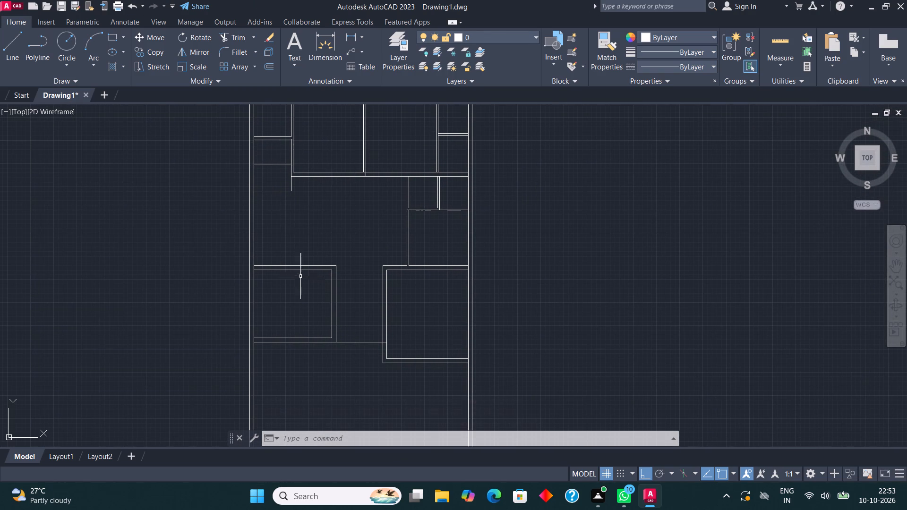
middle_click_drag(291, 235, 305, 263)
scroll(297, 242, "up", 1)
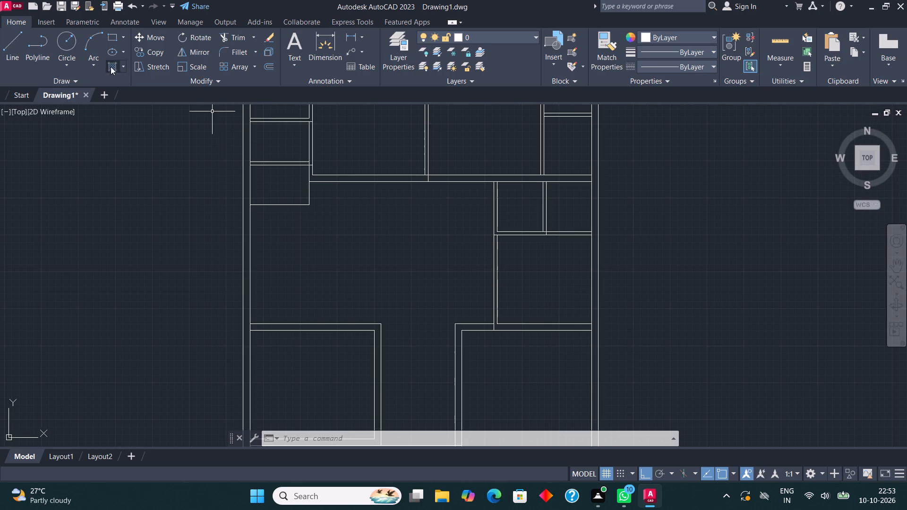
left_click(10, 47)
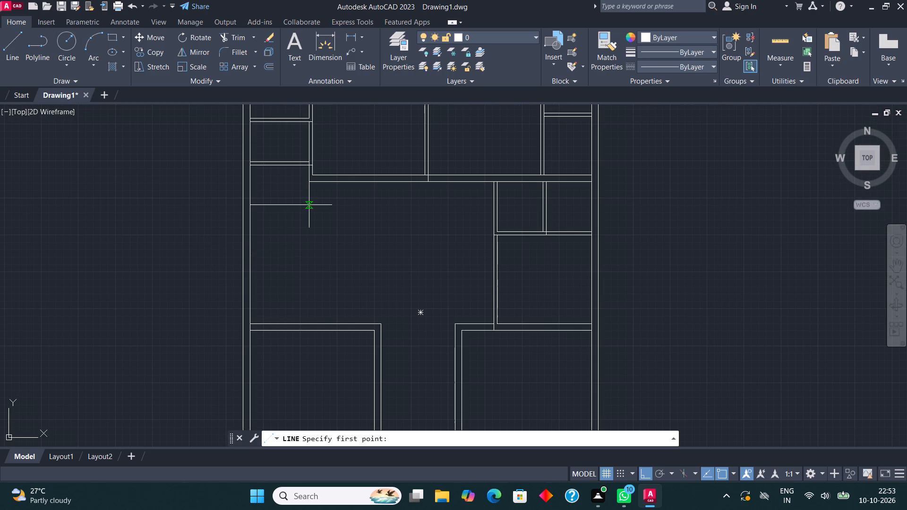
left_click(311, 205)
left_click(310, 319)
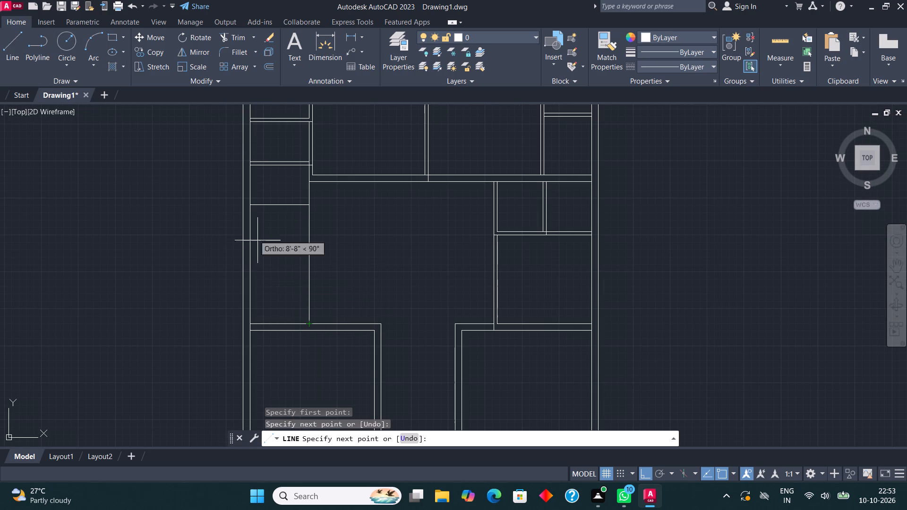
Draw a second vertical wall line from the upper room's bottom-left corner down to the lower-left room's outer top wall line.
left_click(11, 43)
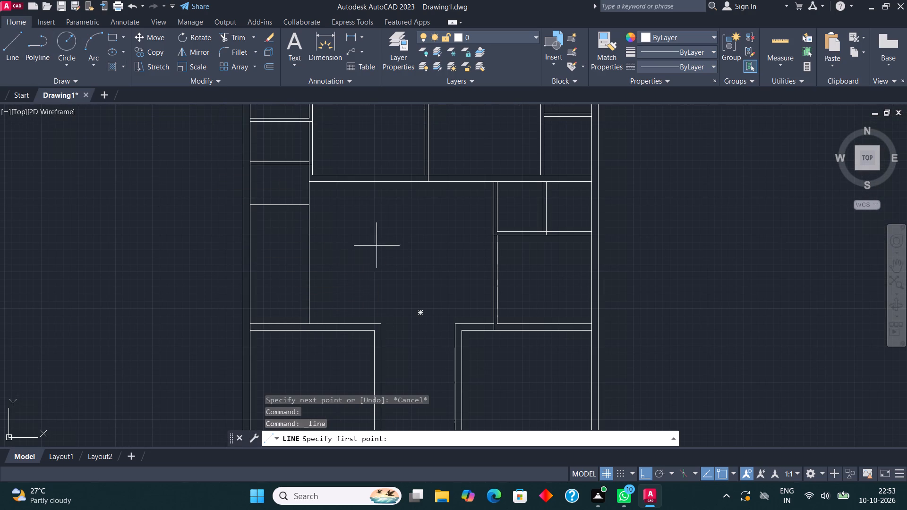
scroll(310, 193, "up", 1)
left_click(312, 163)
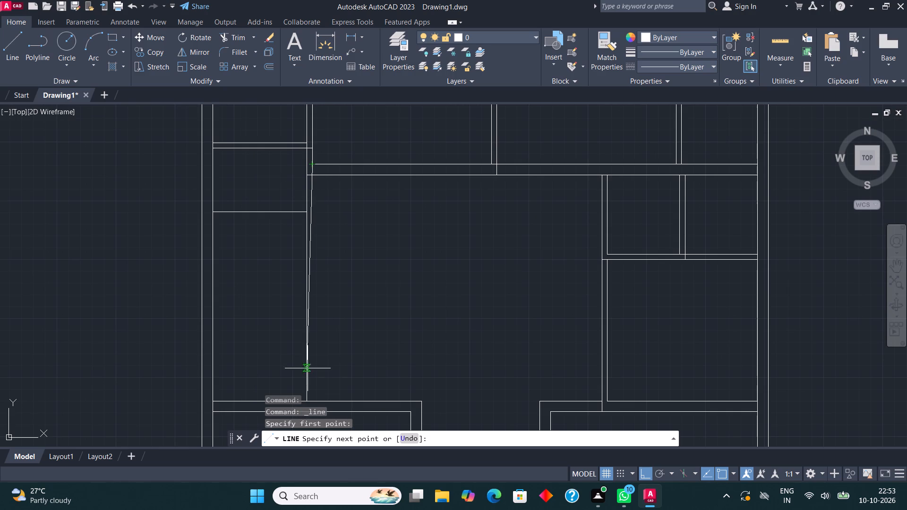
scroll(324, 308, "down", 1)
scroll(317, 361, "up", 2)
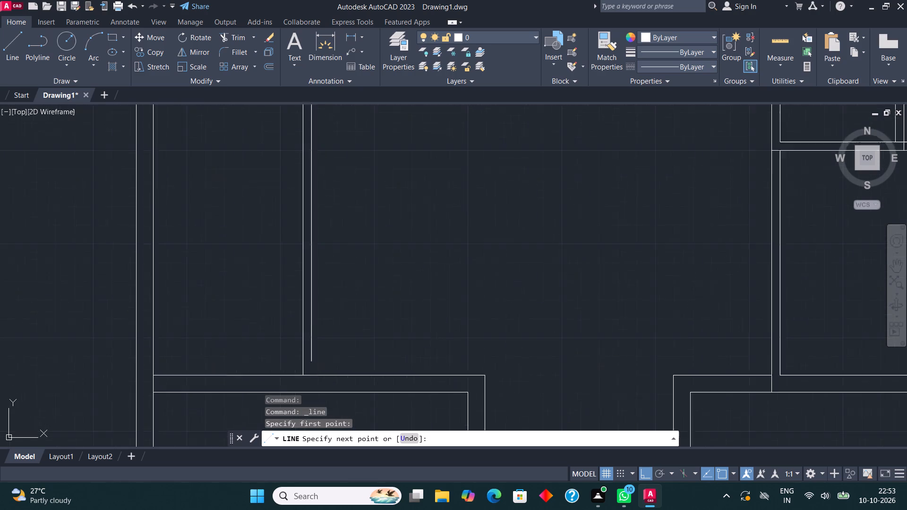
scroll(317, 361, "up", 2)
scroll(314, 338, "down", 2)
scroll(302, 372, "up", 2)
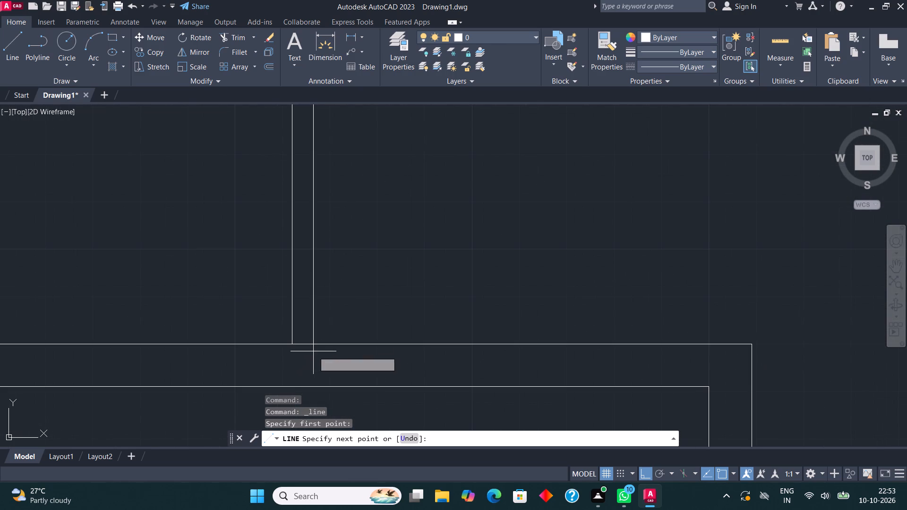
left_click(314, 345)
key("Escape")
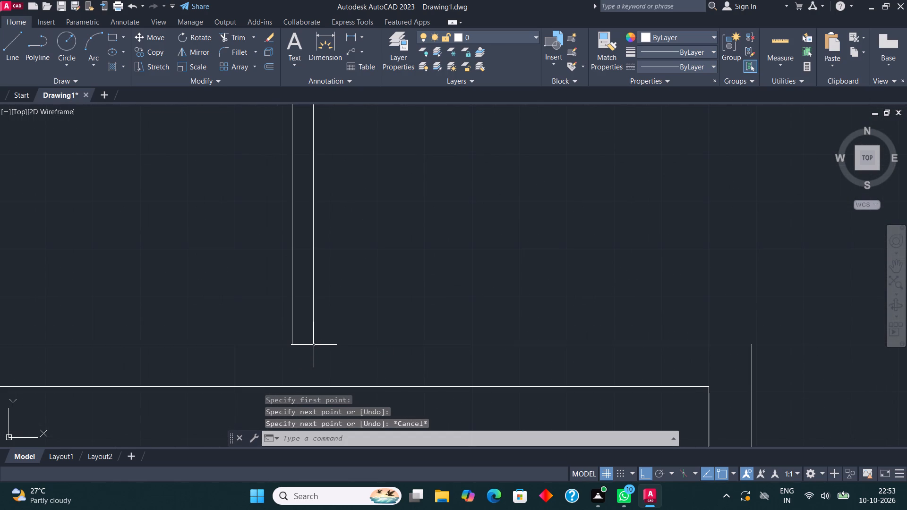
Erase the single horizontal line crossing the left strip below the small left rooms.
scroll(256, 275, "down", 1)
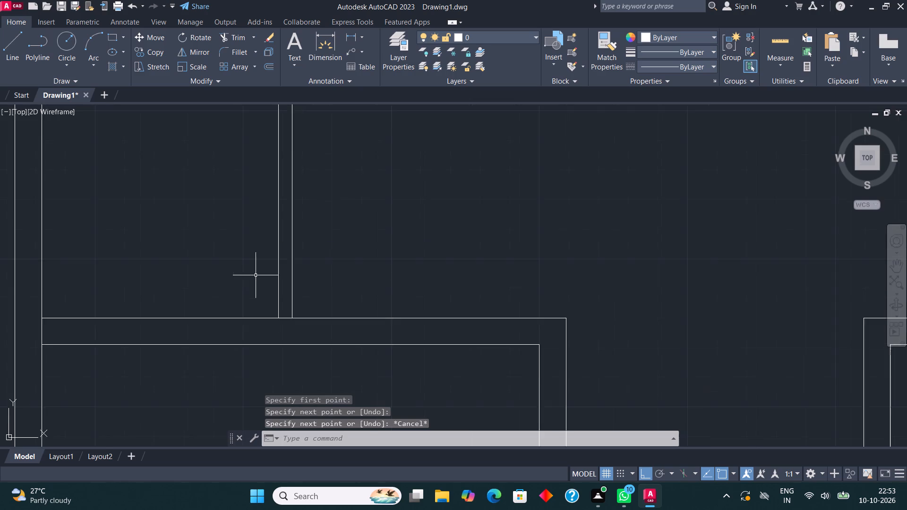
scroll(256, 277, "down", 3)
middle_click_drag(318, 259, 366, 301)
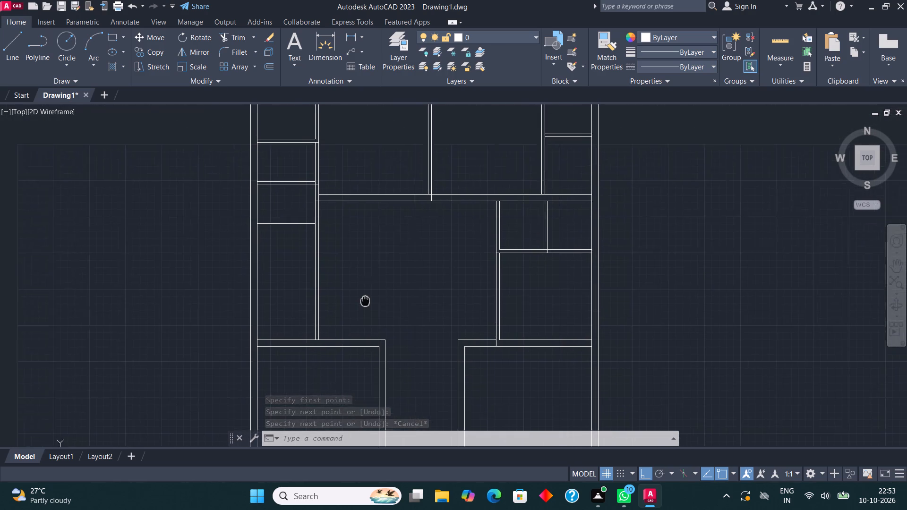
middle_click_drag(366, 301, 383, 323)
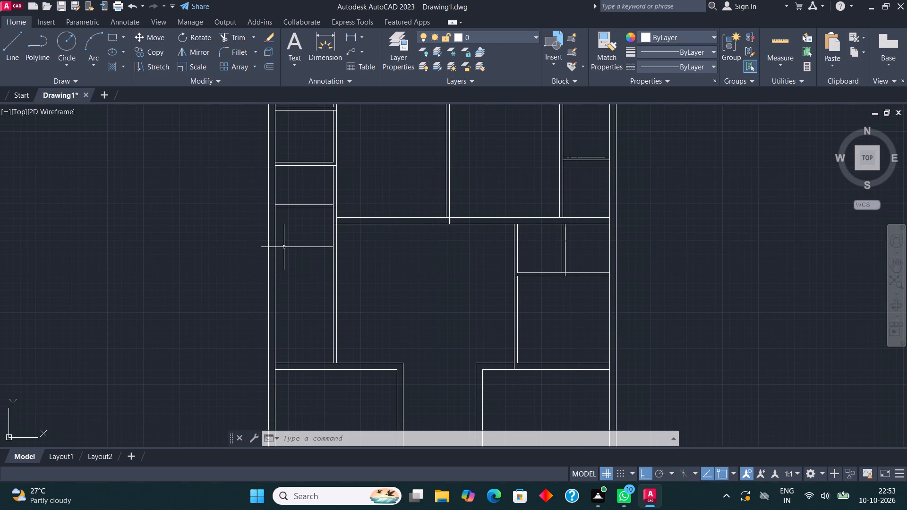
left_click(291, 247)
key("Delete")
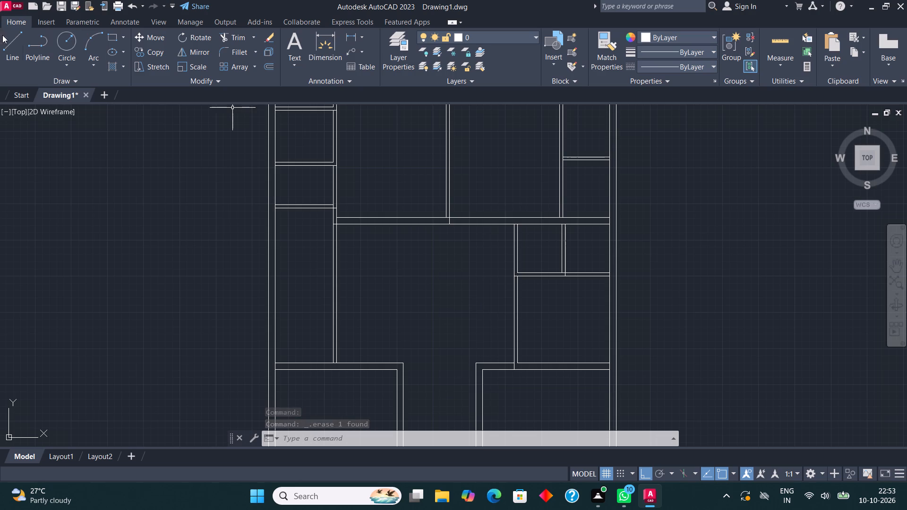
Draw a line 7' up from the lower-left room's outer top-left corner, continuing horizontally across to the left strip's right wall.
left_click(10, 44)
scroll(287, 254, "down", 1)
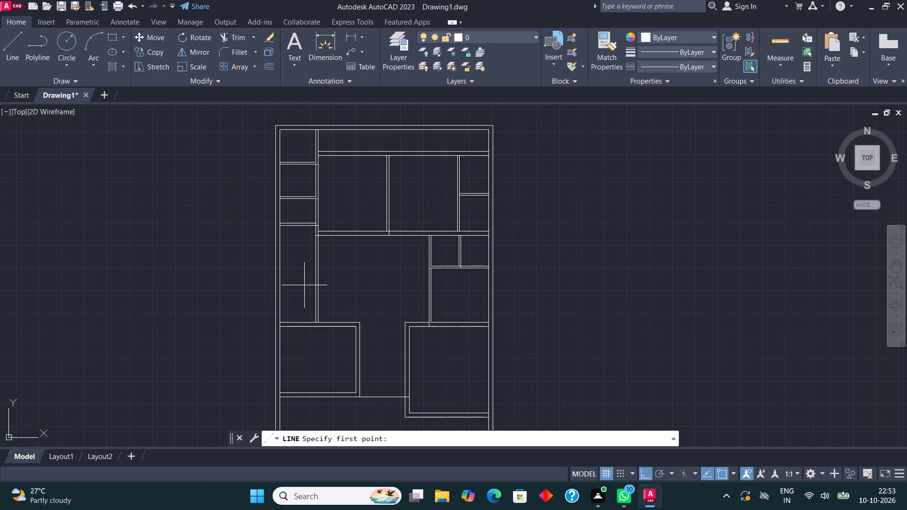
scroll(302, 335, "up", 2)
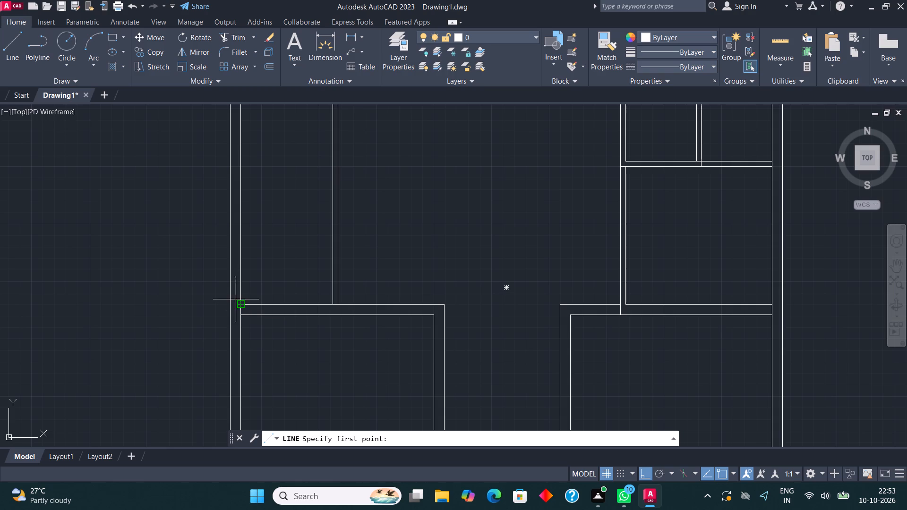
left_click(240, 304)
type("7'")
key("Return")
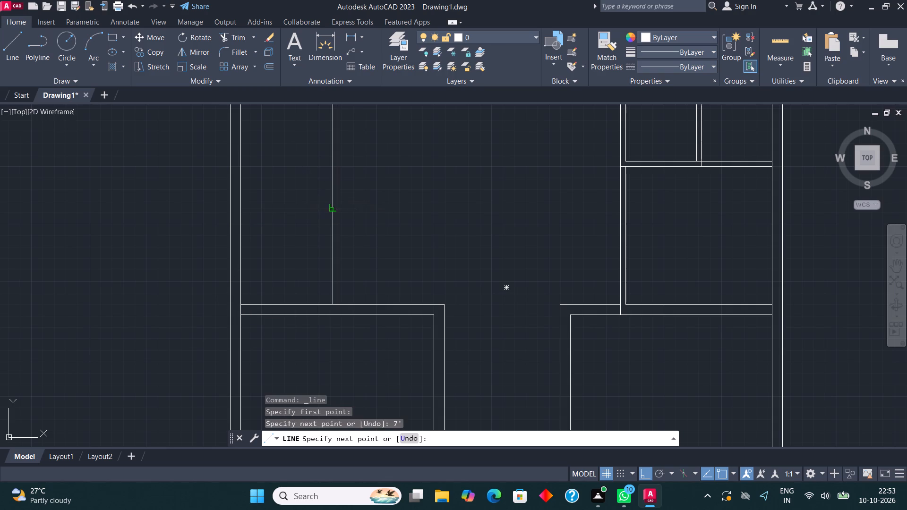
left_click(332, 208)
middle_click_drag(330, 210, 305, 291)
key("Escape")
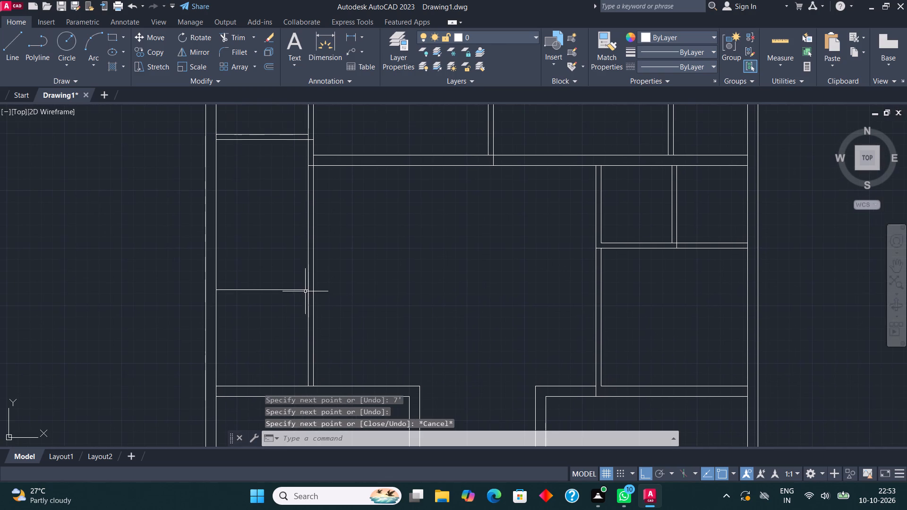
Copy the new horizontal line 4.5" upward to form a partition wall in the left strip.
left_click(235, 291)
left_click(159, 53)
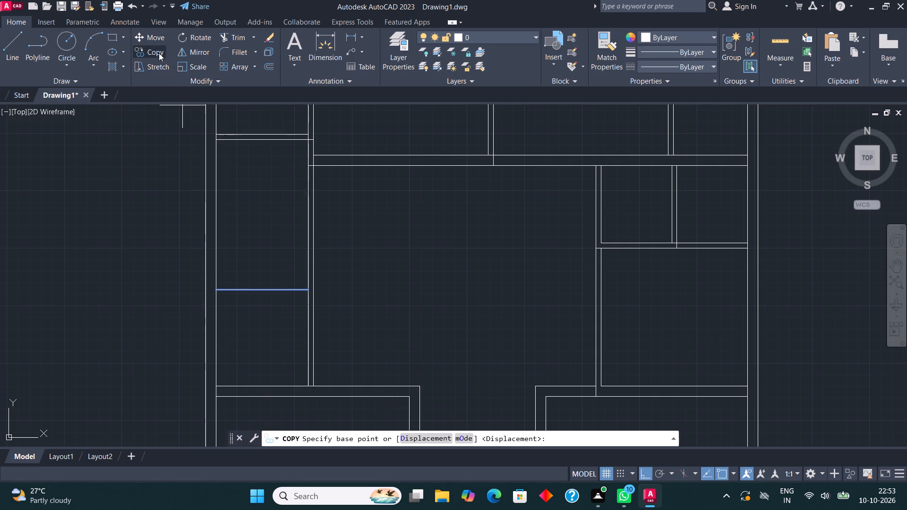
left_click(257, 289)
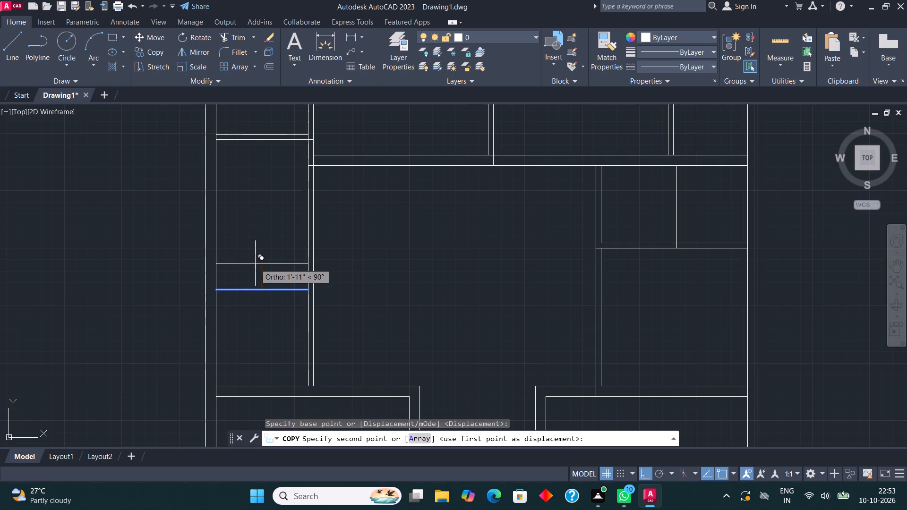
type("4.5\"")
key("Return")
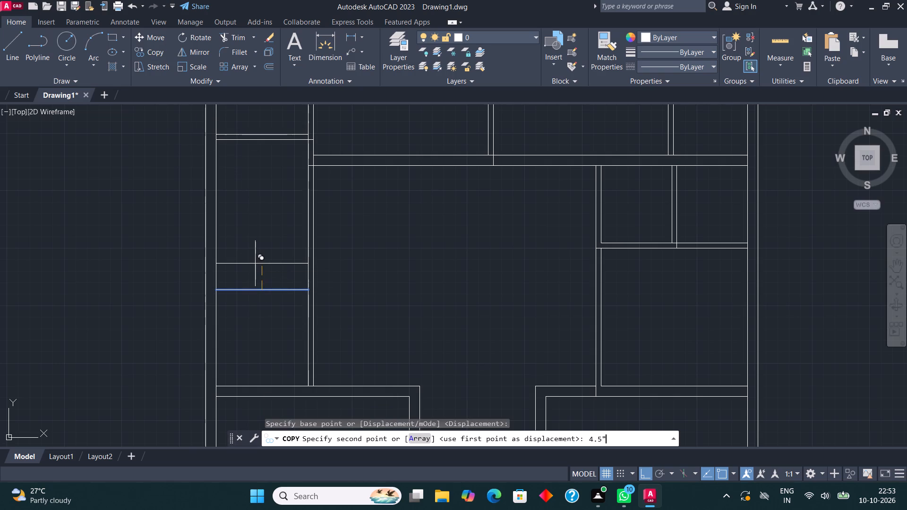
key("Escape")
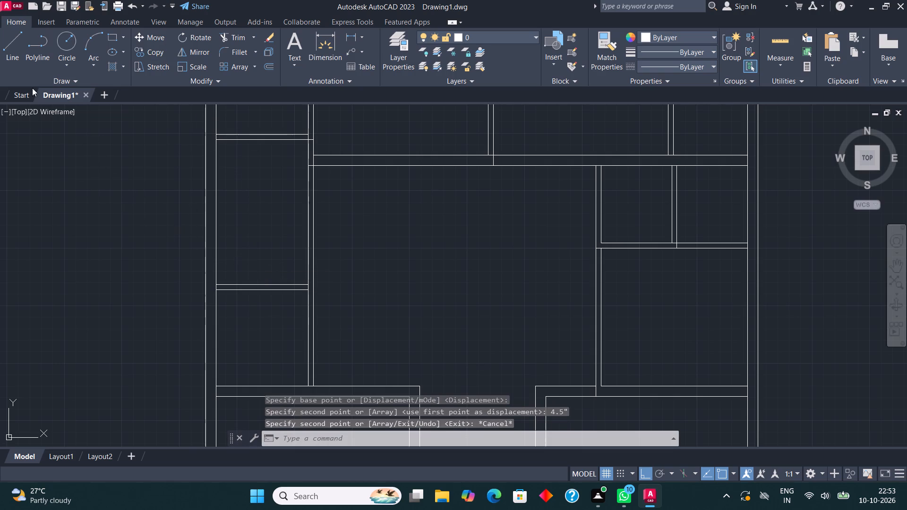
Draw a line 7' down from the bottom-left corner below the lowest small left room's wall, continuing across to the strip's right wall.
left_click(13, 48)
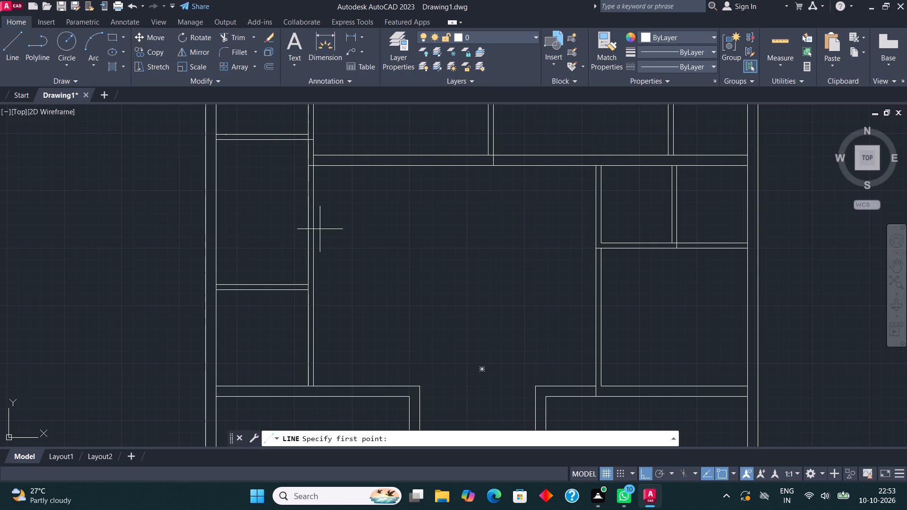
middle_click_drag(239, 166, 247, 199)
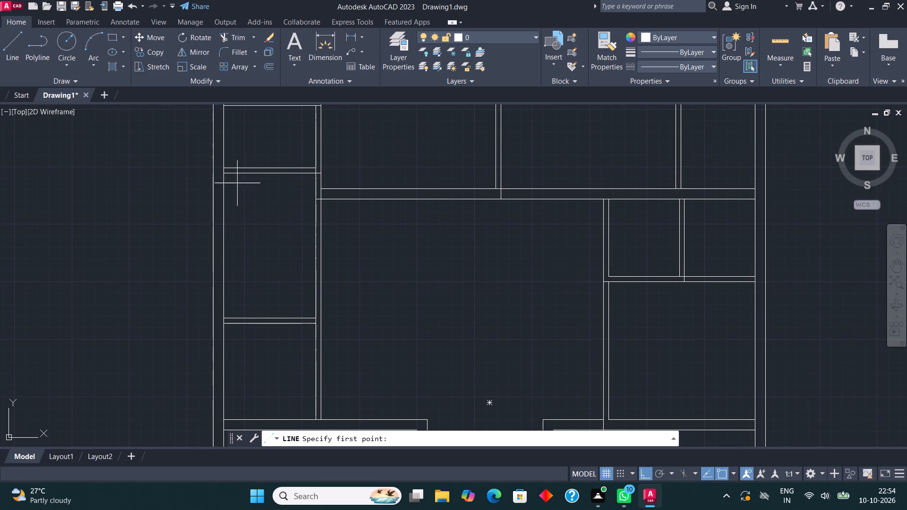
left_click(225, 173)
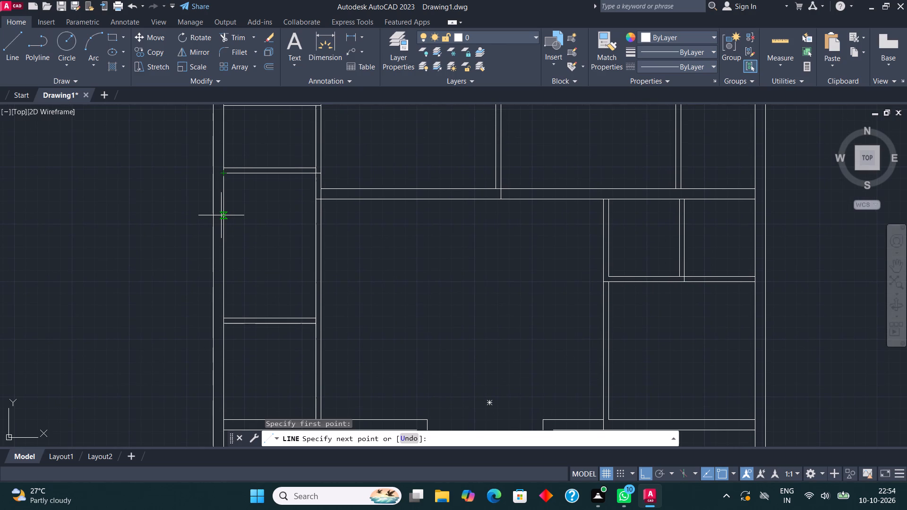
type("7'")
key("Return")
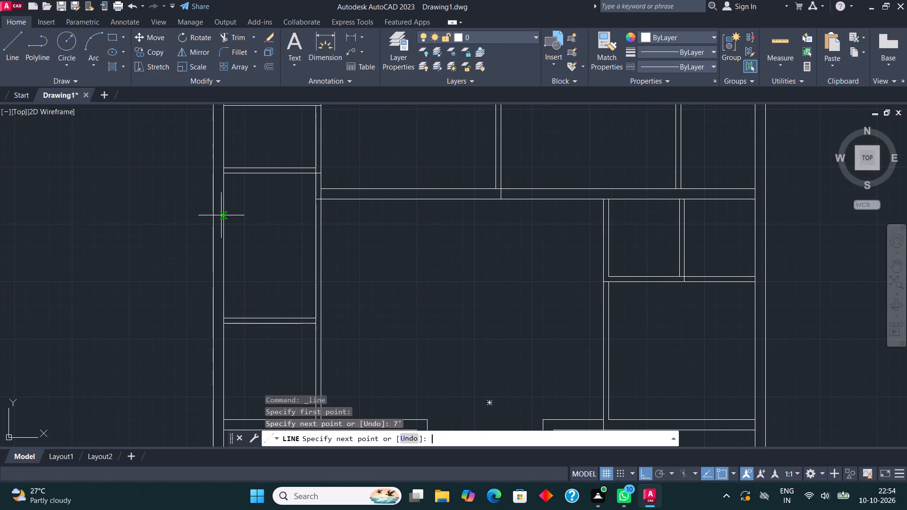
left_click(312, 270)
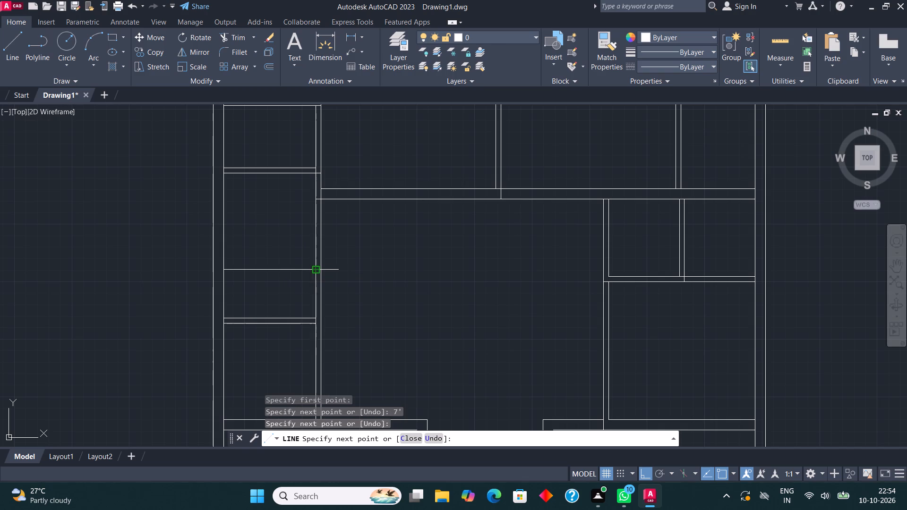
key("Escape")
Copy this second horizontal line 4.5" downward to form another partition wall in the left strip.
left_click(286, 268)
left_click(281, 277)
scroll(280, 277, "up", 1)
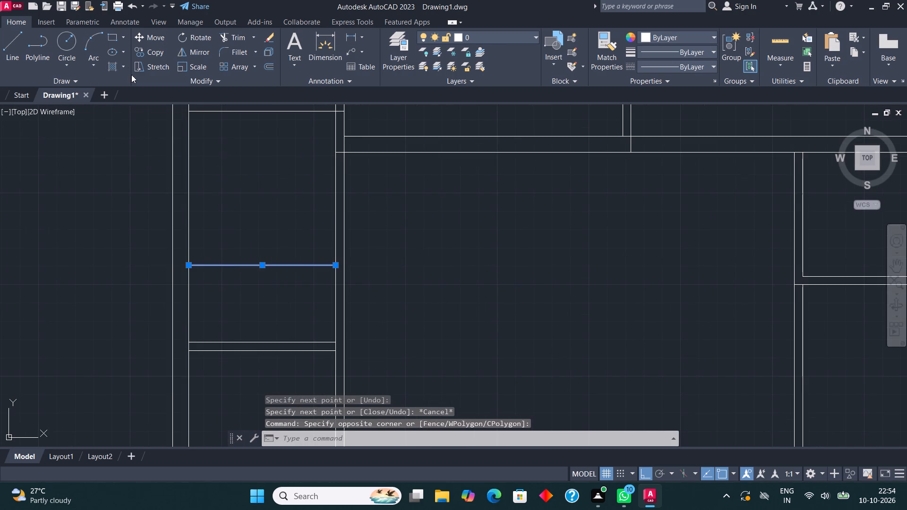
left_click(154, 52)
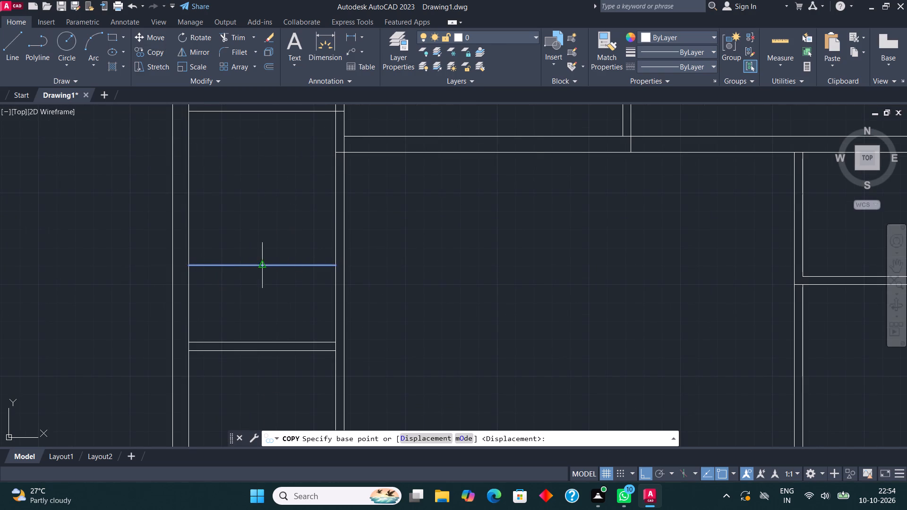
left_click(264, 266)
type("4.5\"")
key("Return")
key("Escape")
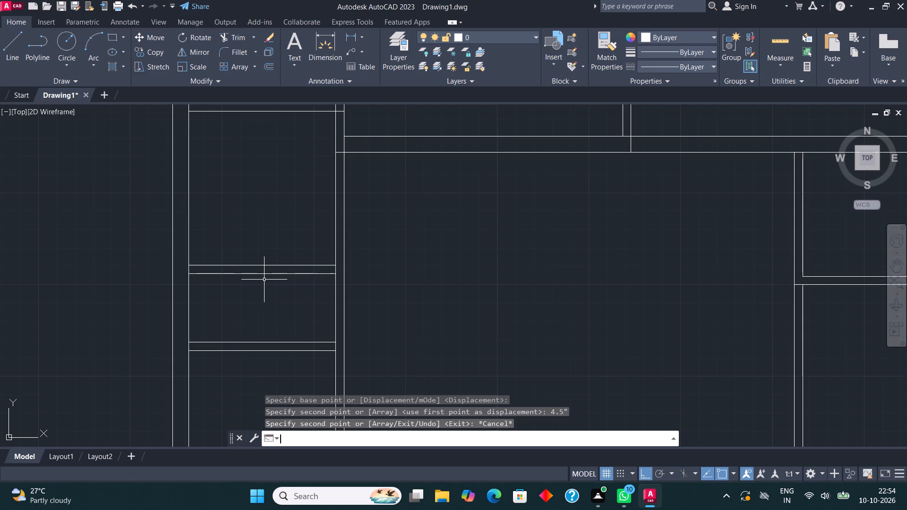
Trim the horizontal line spanning the gap between the two lower rooms, including its short piece inside the lower-right room's left wall.
scroll(264, 280, "down", 2)
middle_click_drag(255, 267, 260, 232)
scroll(260, 232, "down", 4)
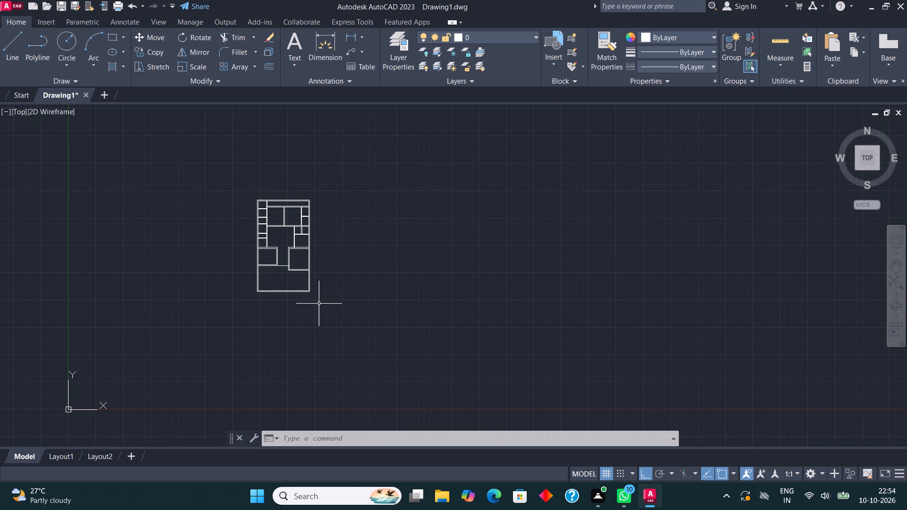
middle_click_drag(304, 303, 327, 304)
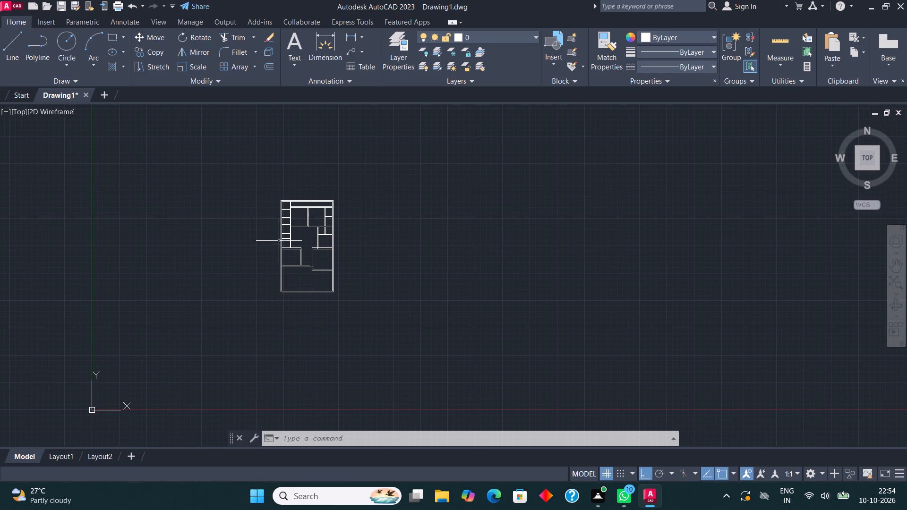
scroll(291, 262, "up", 4)
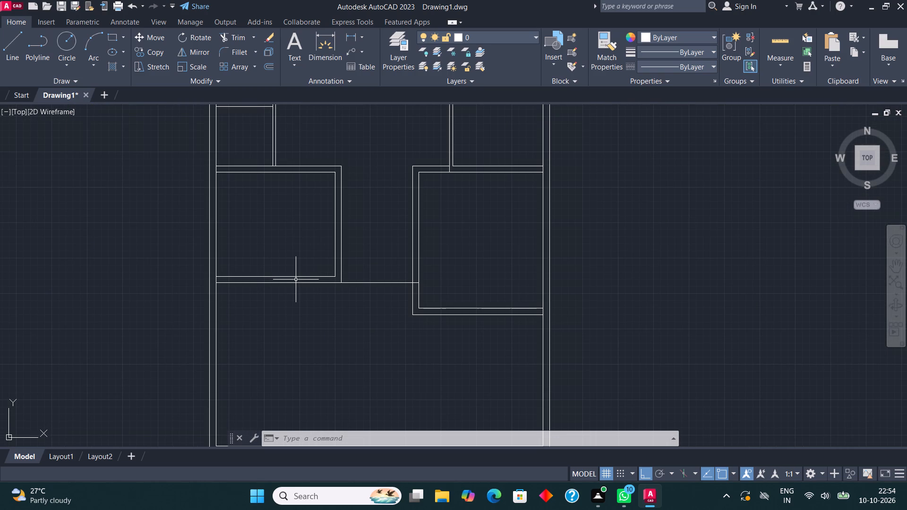
scroll(296, 280, "up", 1)
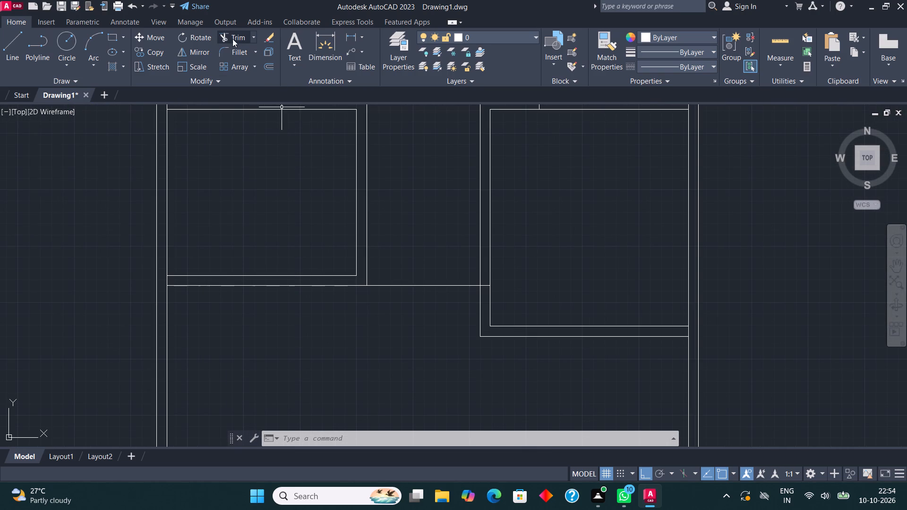
left_click(232, 38)
left_click(406, 299)
left_click(407, 269)
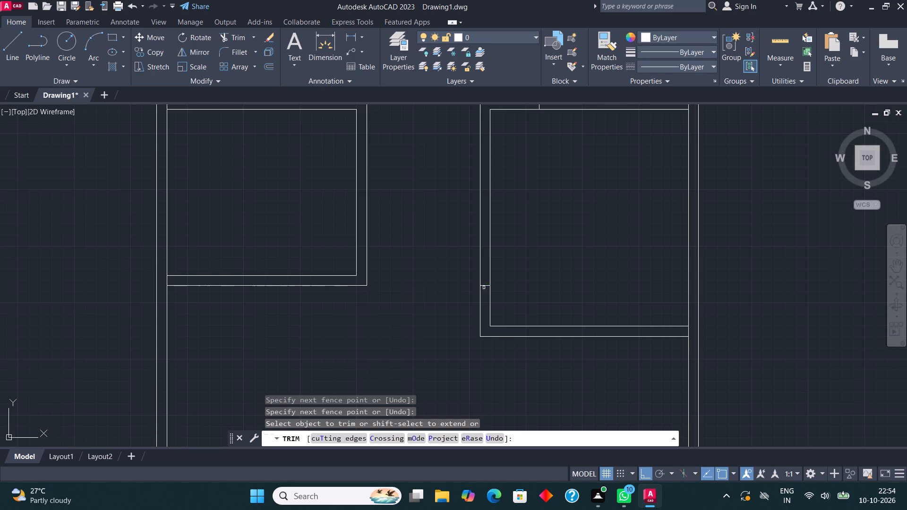
left_click(486, 284)
left_click(486, 290)
key("Escape")
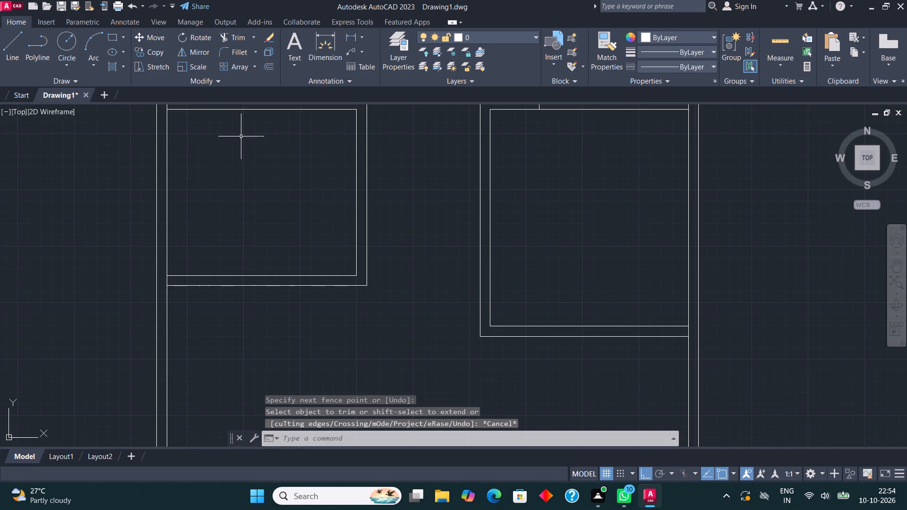
Draw a rectangle spanning the thickness of the lower-left room's bottom wall along its middle portion.
left_click(112, 34)
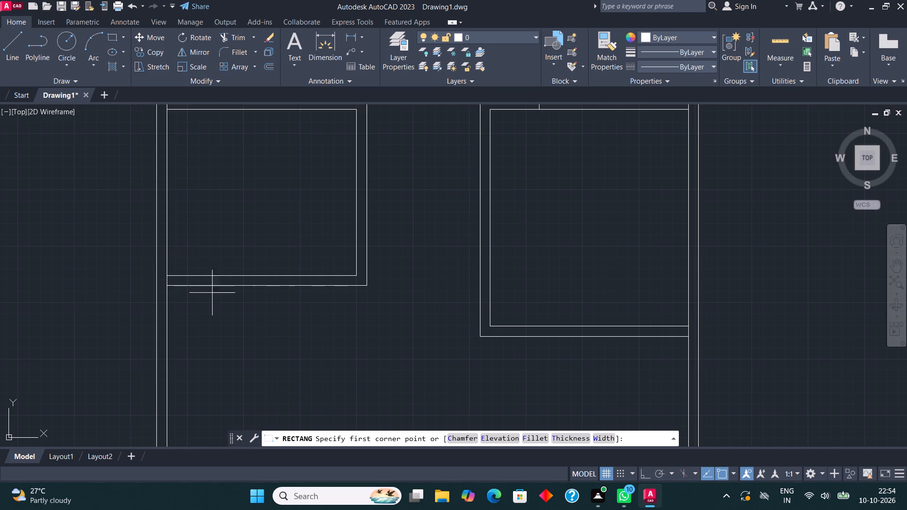
scroll(215, 287, "up", 1)
left_click(205, 285)
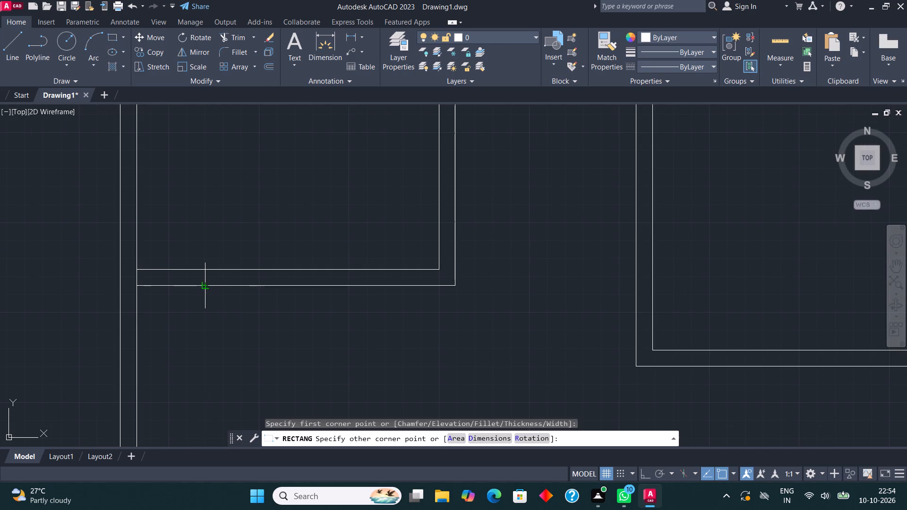
left_click(372, 271)
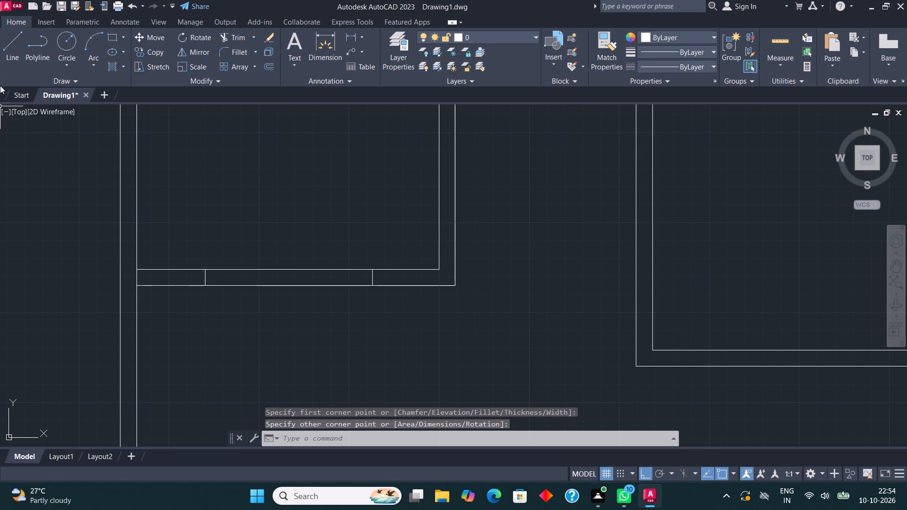
Draw a line along the middle of the rectangle in the lower-left room's bottom wall, joining the midpoints of its short sides.
left_click(8, 42)
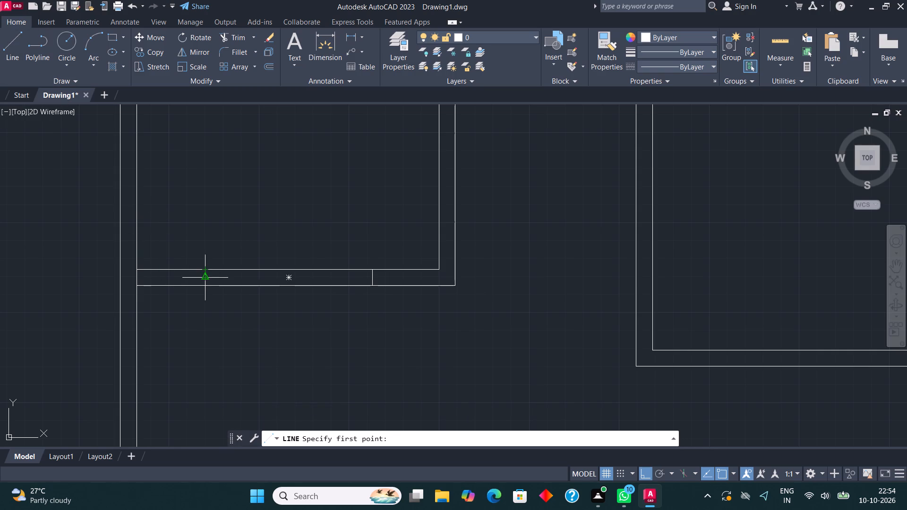
left_click(205, 278)
left_click(370, 279)
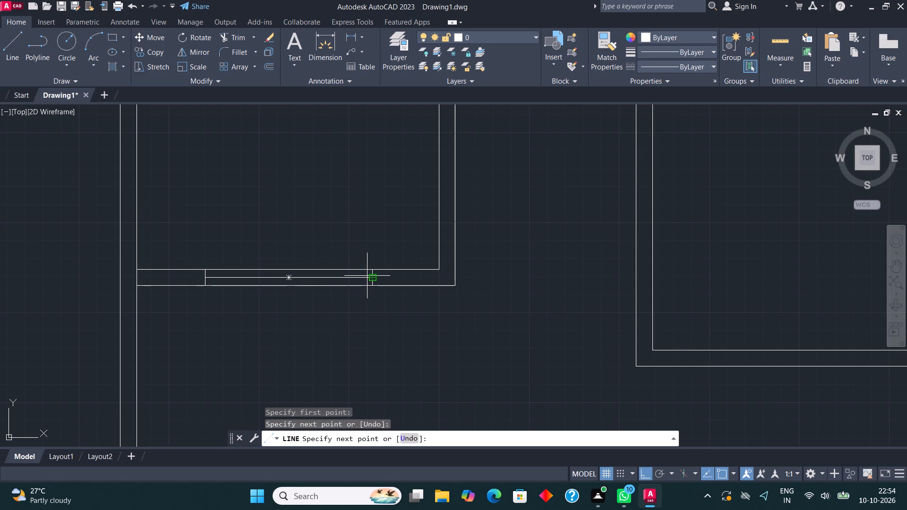
key("Escape")
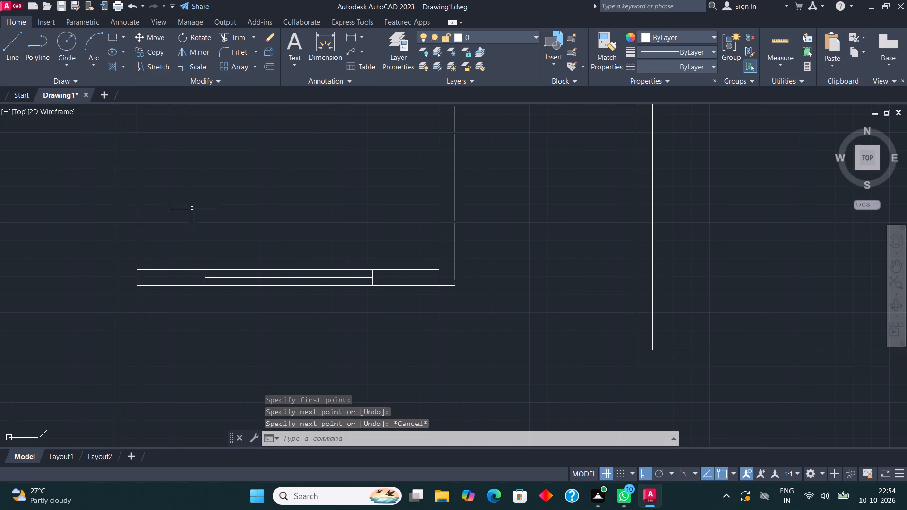
Copy the window rectangle and its centre line into the lower-right room's bottom wall, with ortho off.
left_click_drag(176, 325, 174, 318)
left_click(399, 247)
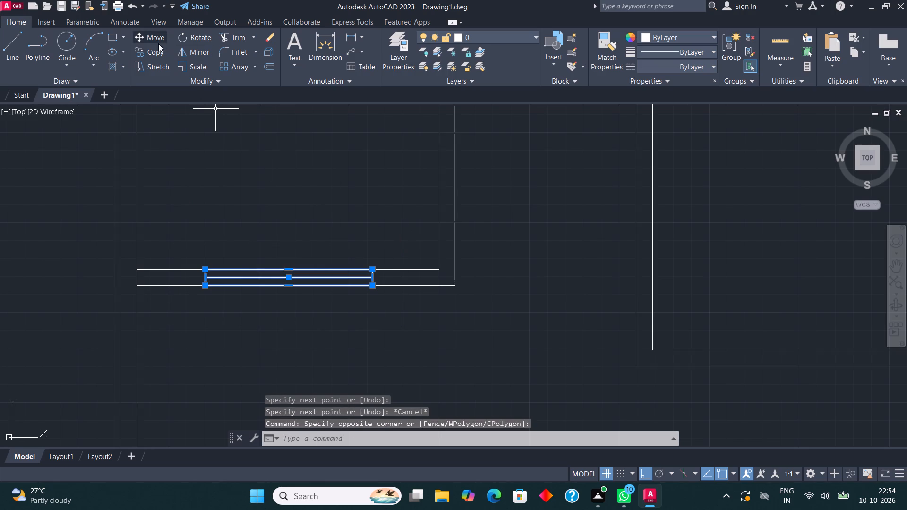
left_click(155, 49)
left_click(375, 268)
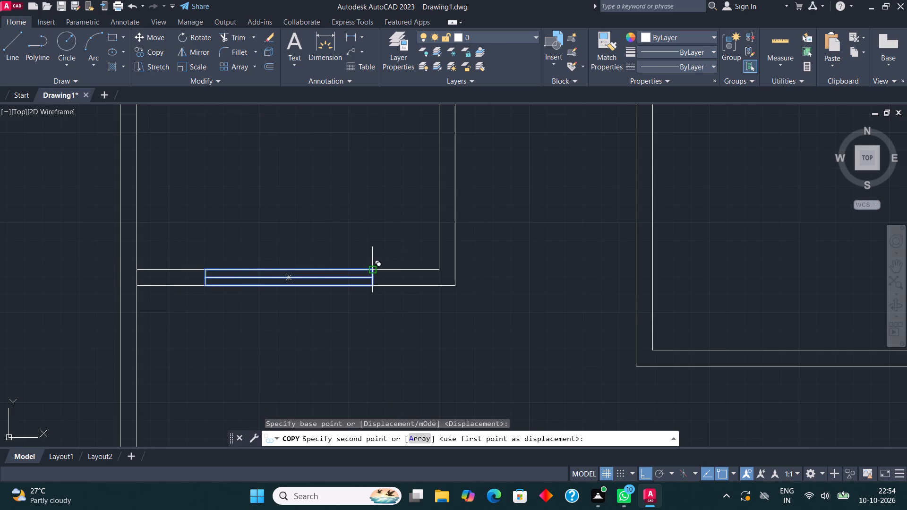
scroll(331, 240, "down", 3)
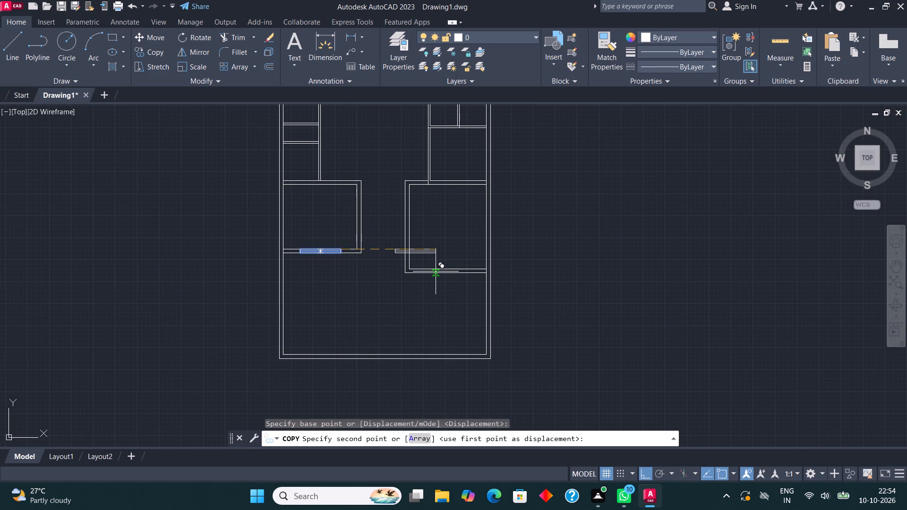
key("F8")
scroll(461, 264, "up", 3)
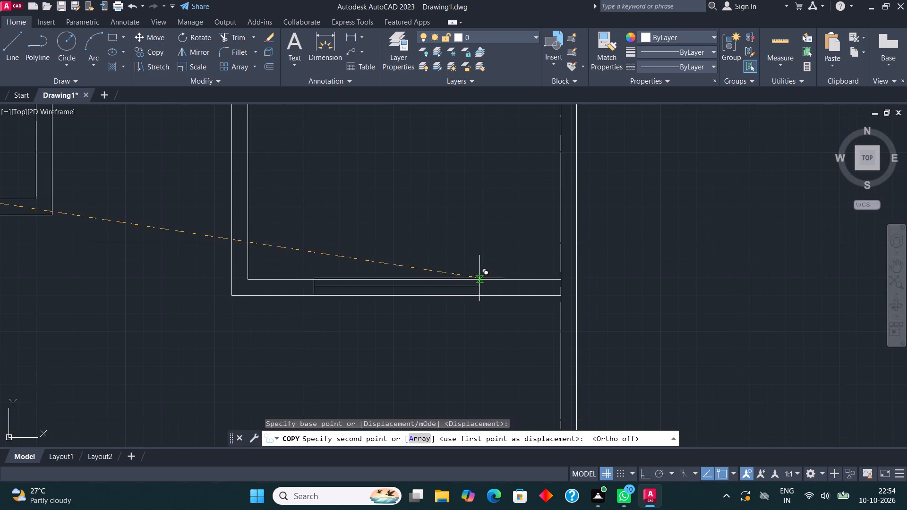
left_click(477, 280)
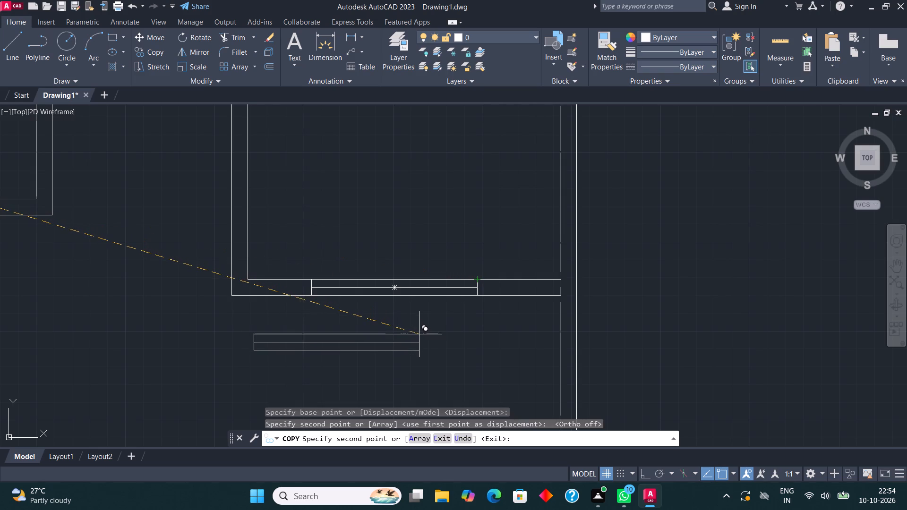
Place two more copies of the window in the upper horizontal wall, one above each of the two large top rooms.
scroll(424, 339, "down", 5)
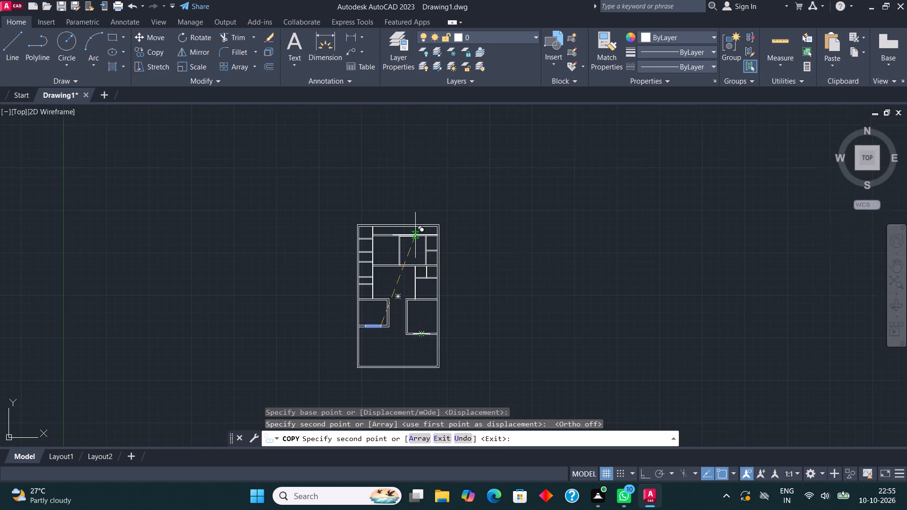
scroll(415, 235, "up", 5)
left_click(430, 229)
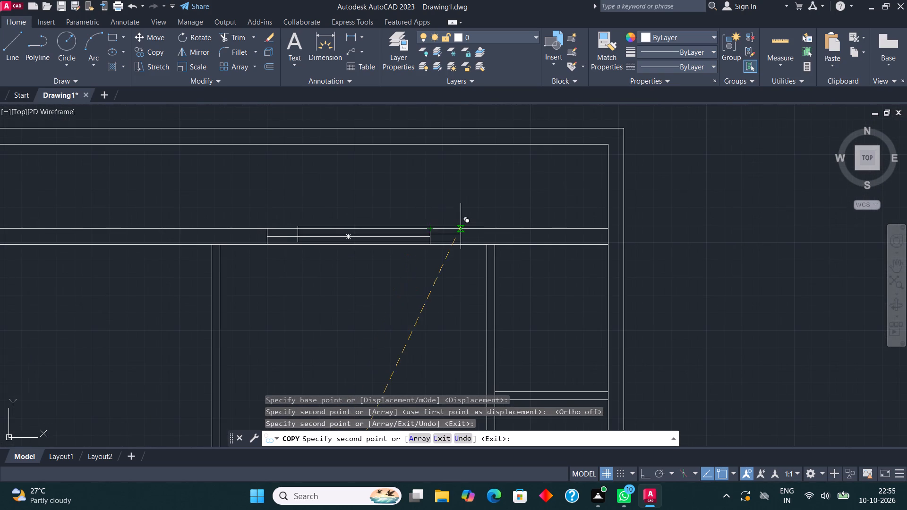
scroll(461, 226, "down", 2)
scroll(342, 229, "up", 2)
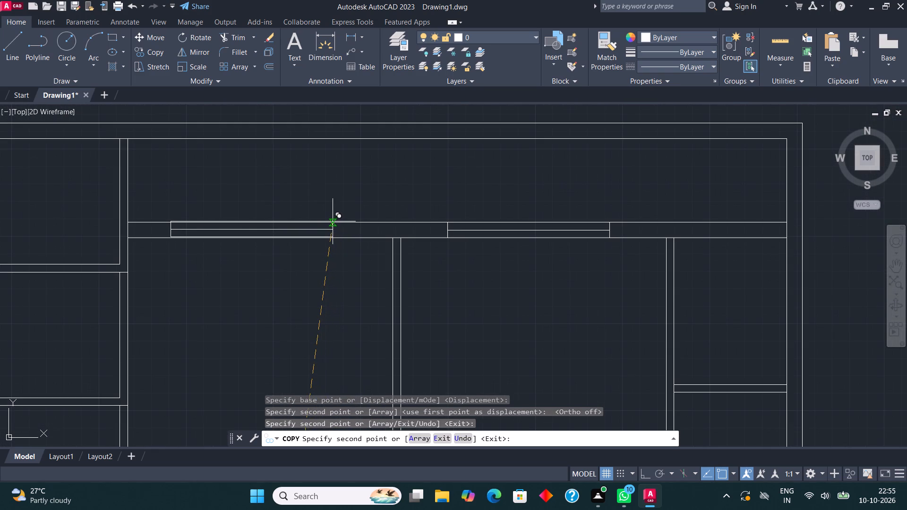
left_click(333, 221)
scroll(298, 216, "down", 1)
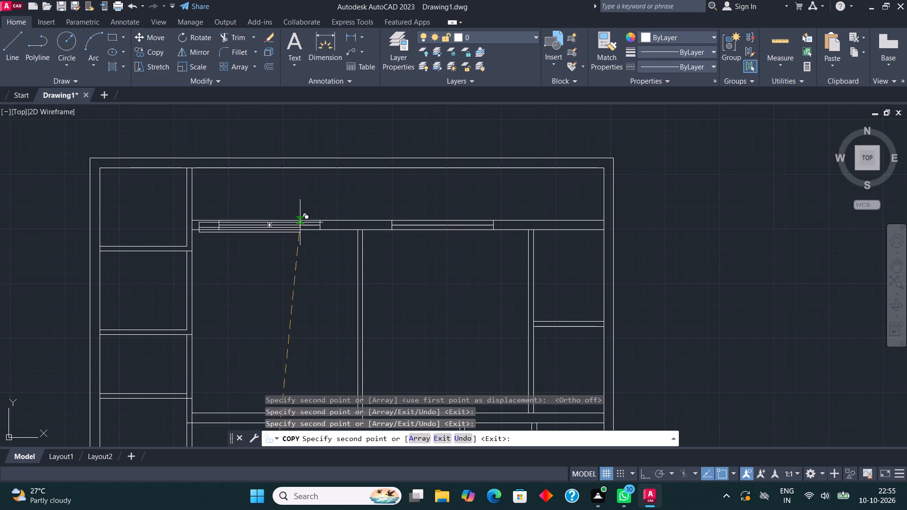
key("Escape")
Draw a window rectangle with a centre line in the top-left small room's right wall, against the outer top wall.
middle_click_drag(225, 219, 250, 233)
scroll(223, 200, "up", 2)
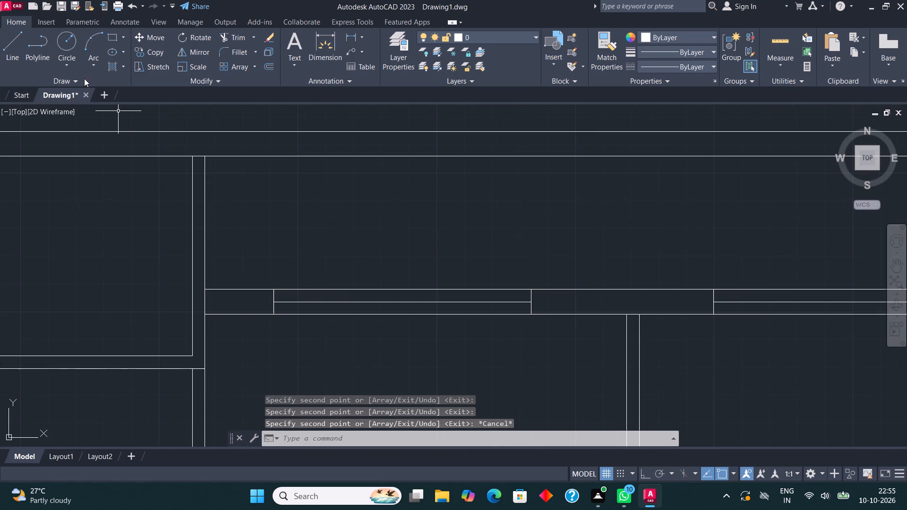
left_click(111, 42)
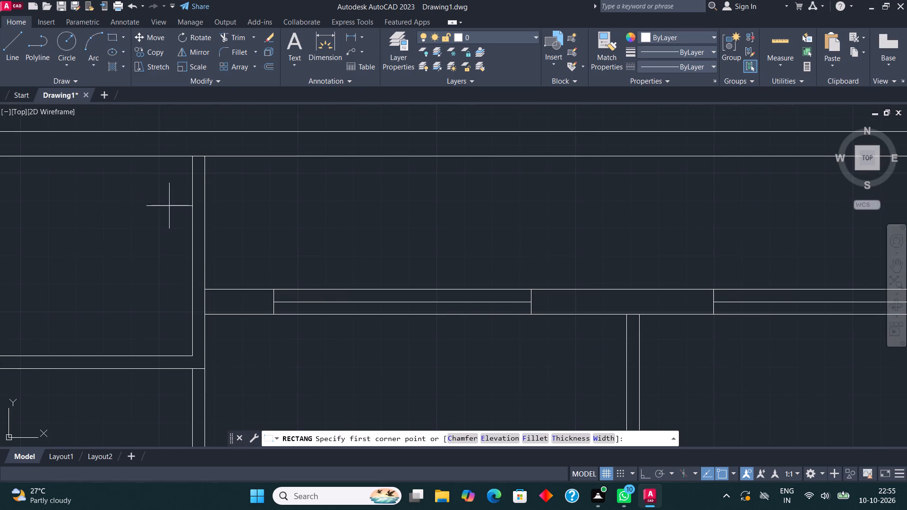
left_click(194, 237)
left_click(205, 161)
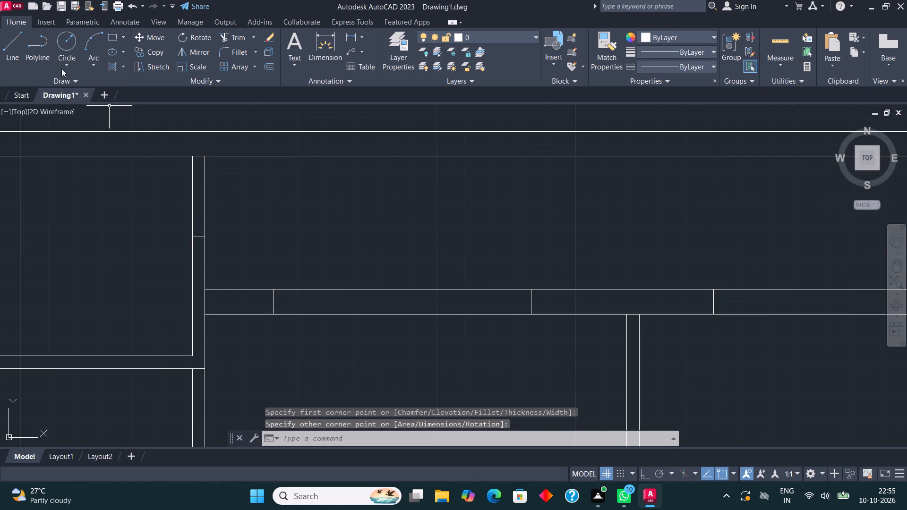
left_click(11, 38)
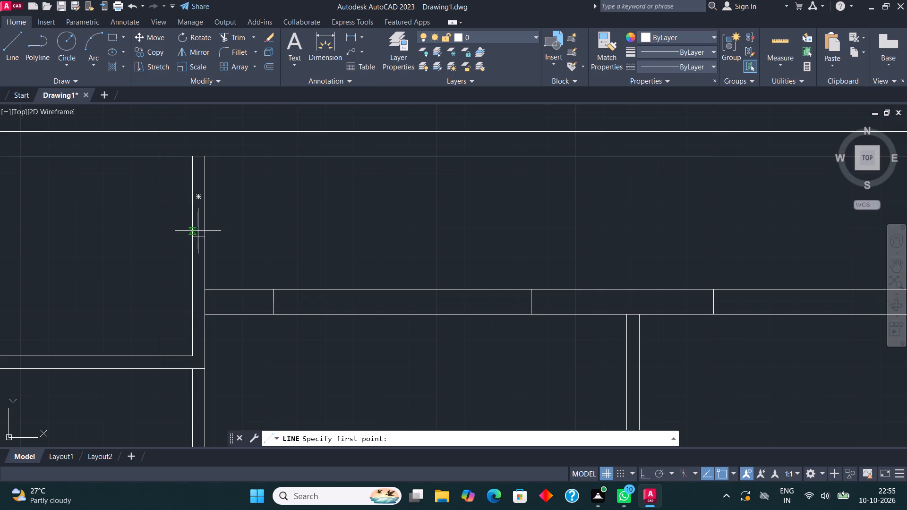
left_click(199, 235)
left_click(197, 158)
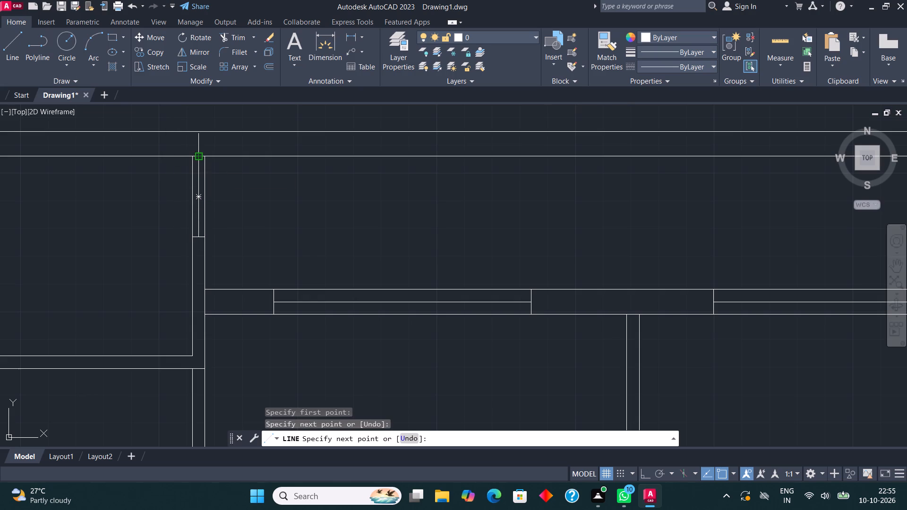
key("Escape")
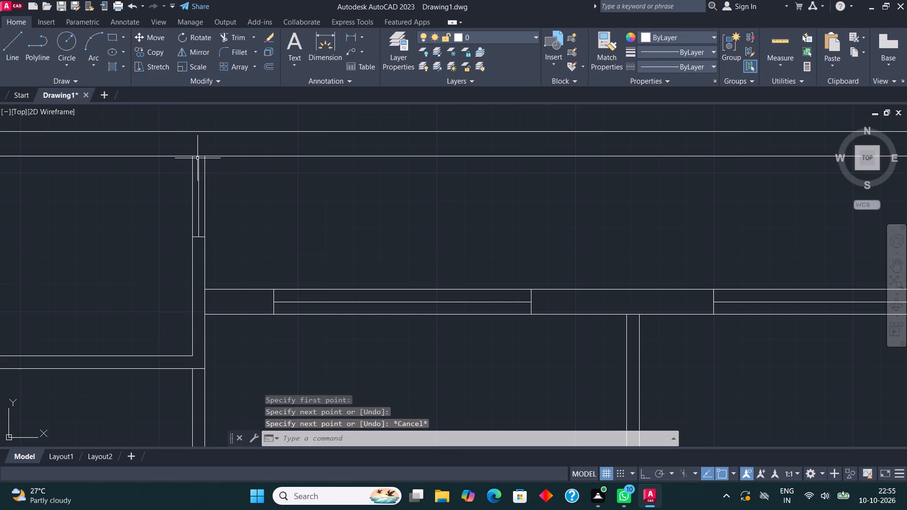
Draw a window rectangle with a centre line at the right end of the upper horizontal wall, against the outer right wall.
scroll(195, 184, "down", 1)
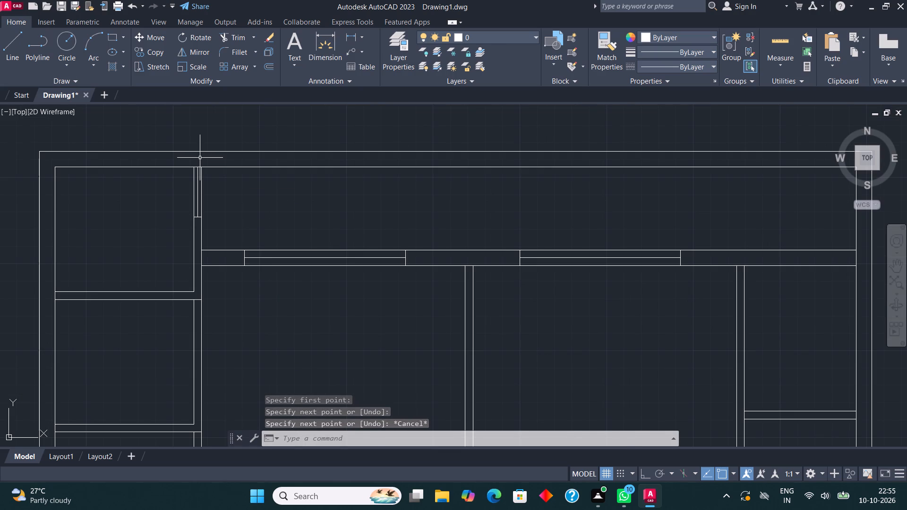
scroll(218, 217, "down", 1)
middle_click_drag(218, 228, 113, 226)
middle_click_drag(400, 232, 341, 230)
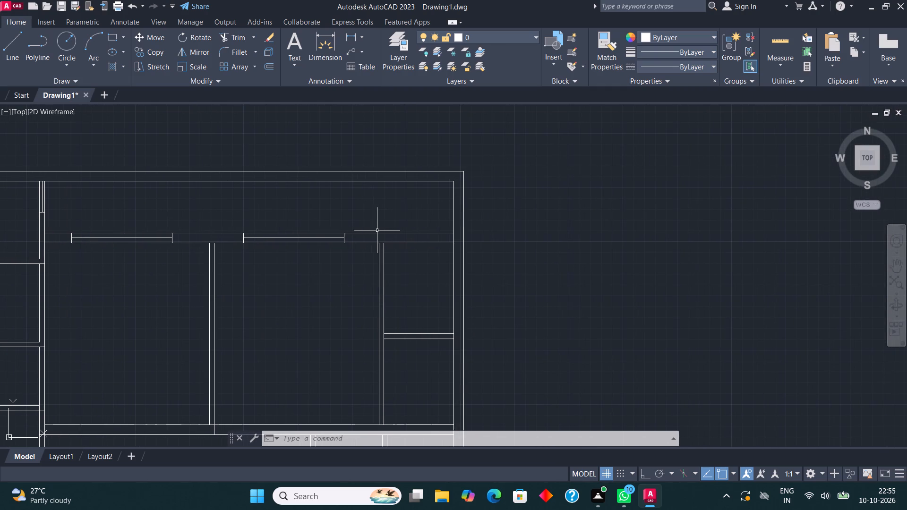
scroll(382, 233, "up", 2)
middle_click_drag(377, 233, 242, 214)
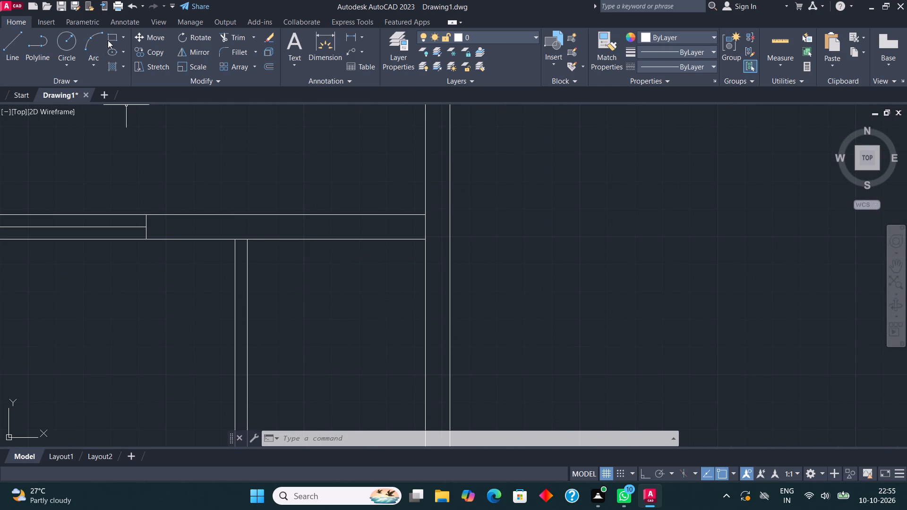
left_click(108, 40)
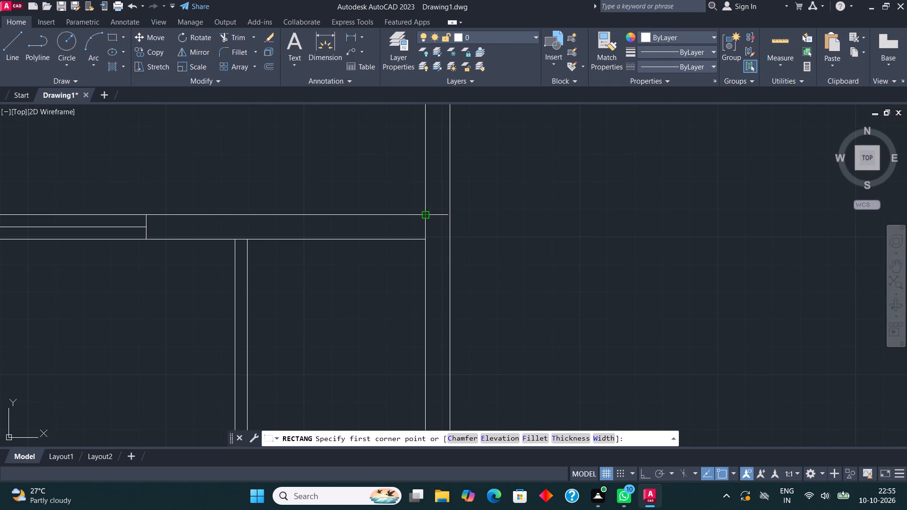
left_click(428, 216)
left_click(321, 244)
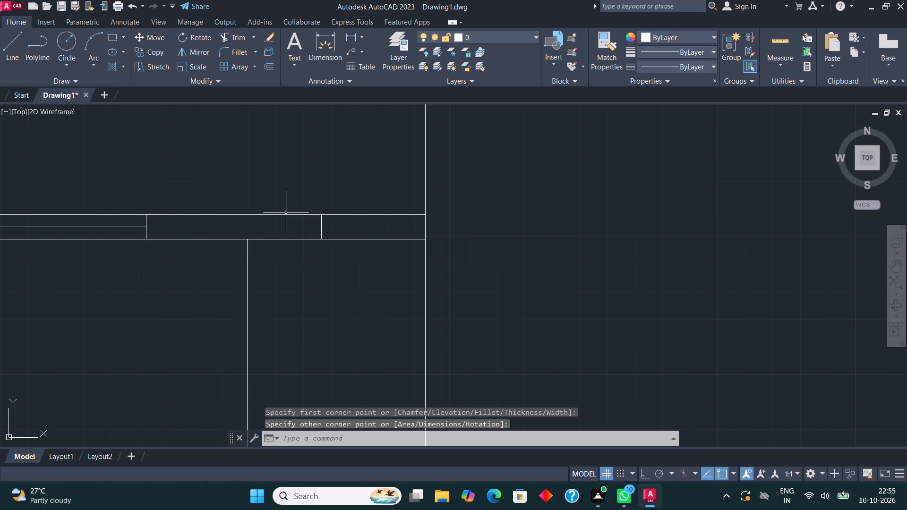
left_click(11, 40)
left_click(320, 226)
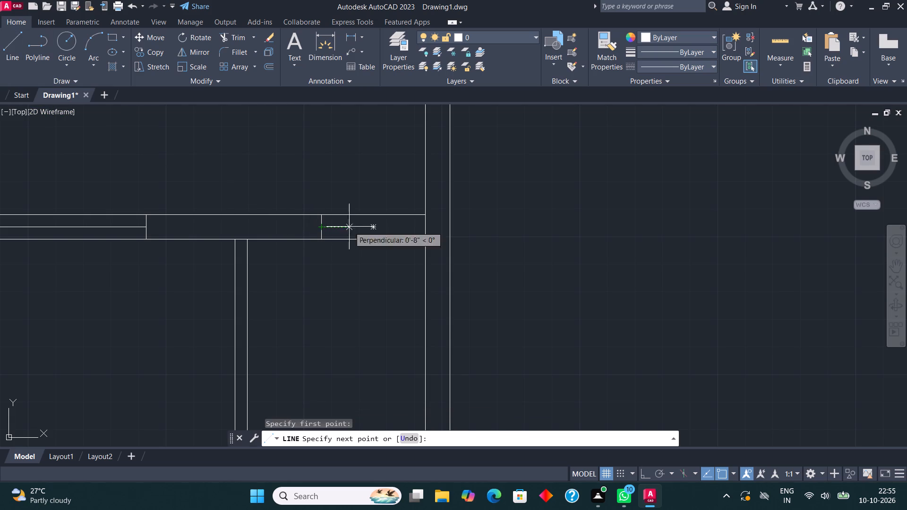
left_click(422, 228)
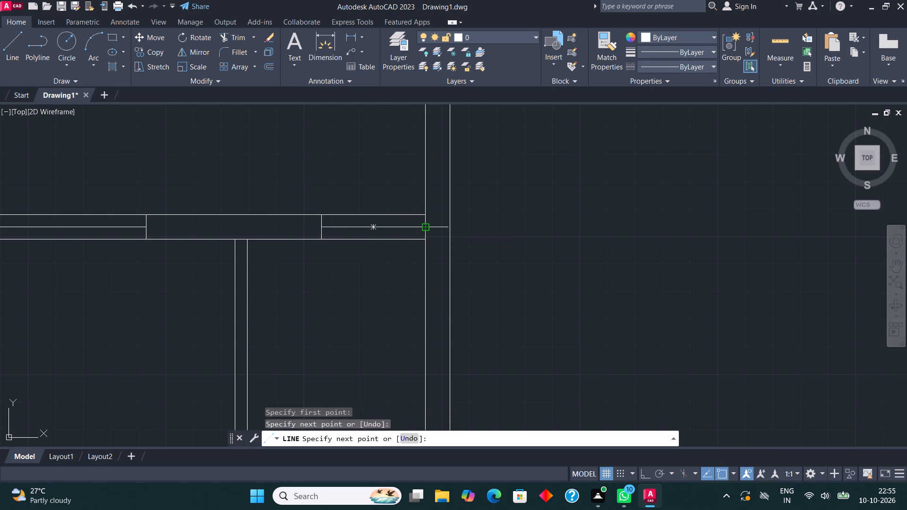
key("Escape")
Draw a rectangle across the thickness of the left wall of the small room just below the middle horizontal wall on the plan's right side.
scroll(363, 221, "down", 1)
middle_click_drag(367, 282, 374, 283)
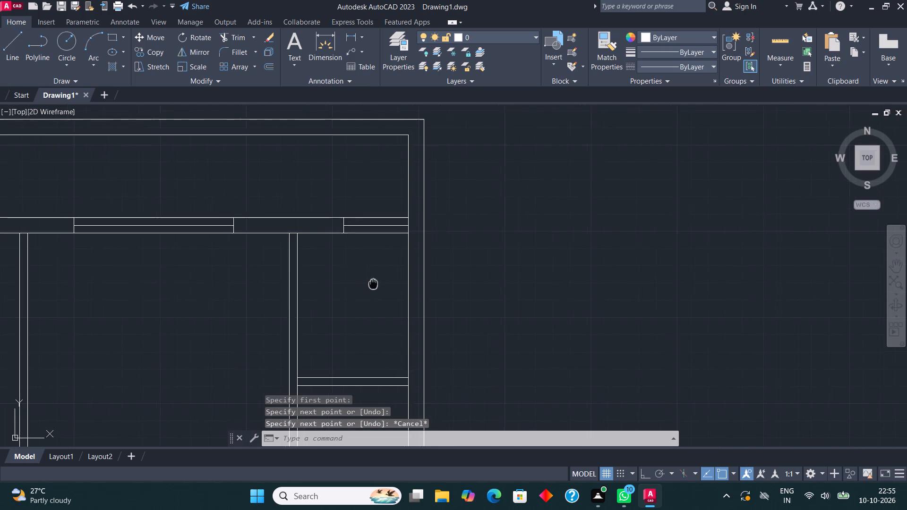
middle_click_drag(374, 283, 438, 177)
scroll(438, 176, "down", 1)
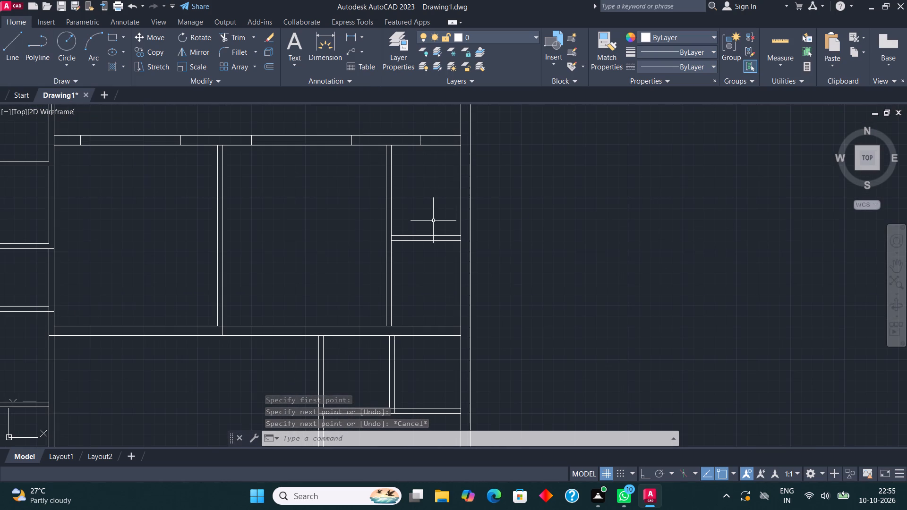
middle_click_drag(422, 291, 406, 179)
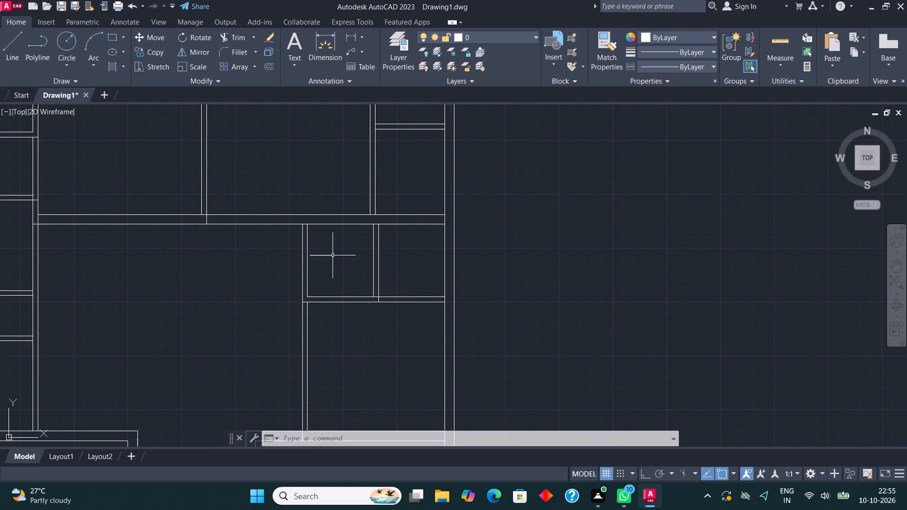
scroll(333, 255, "up", 2)
left_click(113, 39)
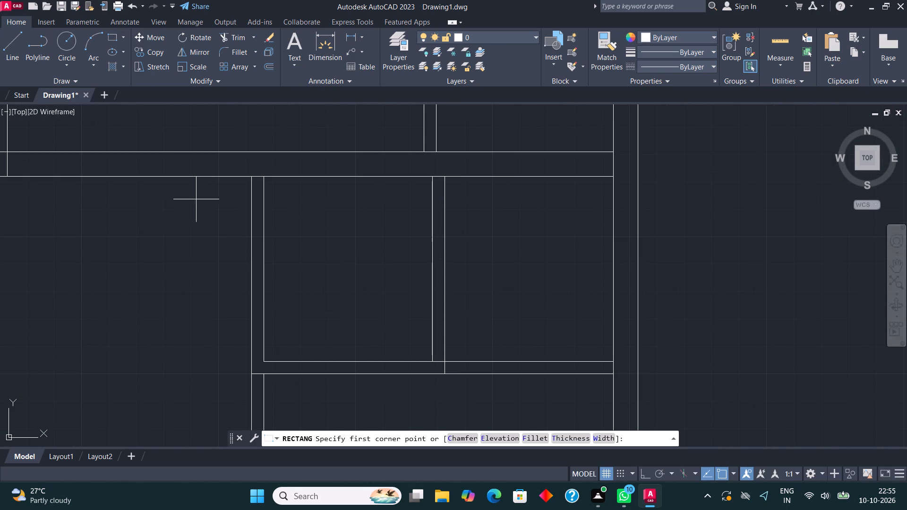
left_click(253, 217)
left_click(264, 317)
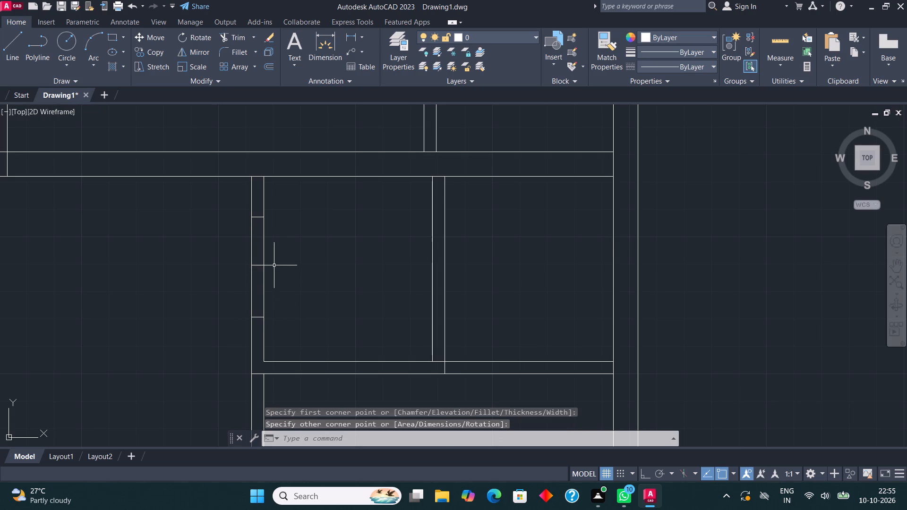
Trim the wall and rectangle lines between the rectangle's two short ends to open a doorway in this left wall.
scroll(274, 265, "down", 1)
middle_click(272, 241)
left_click(229, 39)
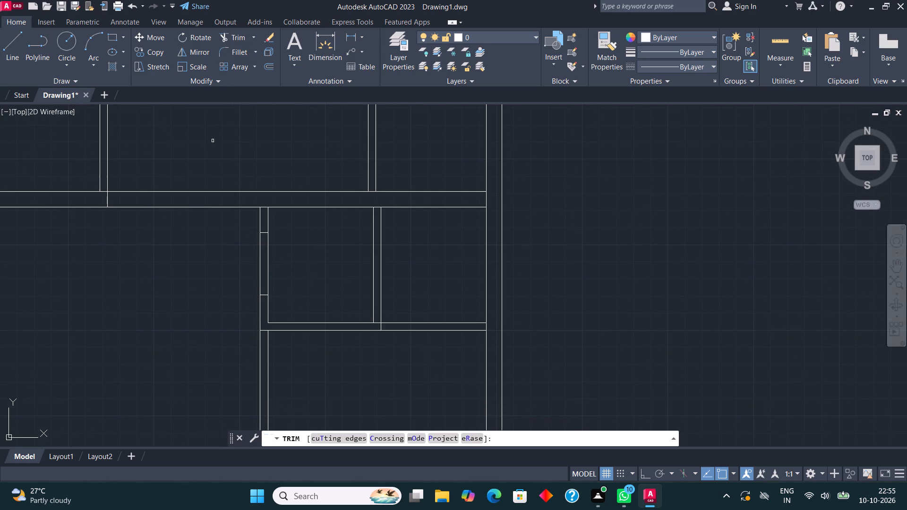
left_click(210, 250)
left_click(311, 274)
key("Escape")
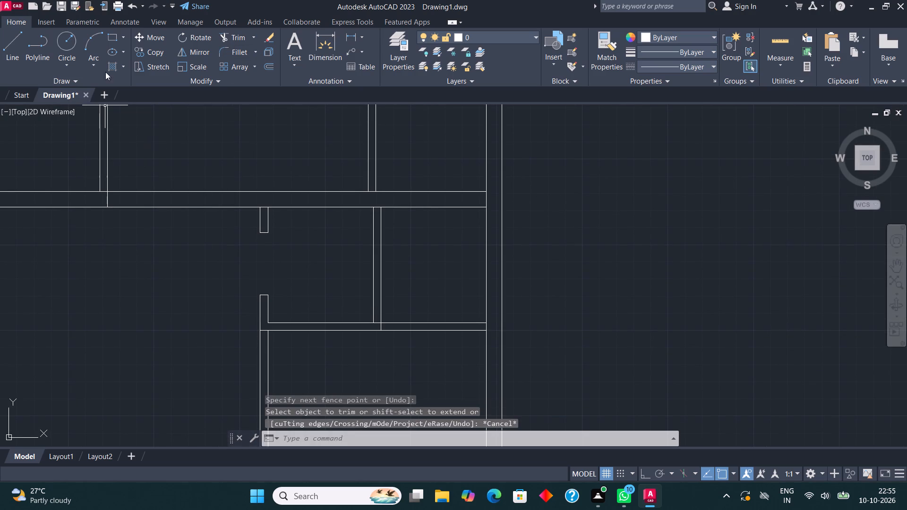
Draw a rectangle across the thickness of the left wall of the larger room directly below, marking its door opening.
left_click(112, 37)
scroll(230, 168, "down", 1)
scroll(245, 331, "up", 1)
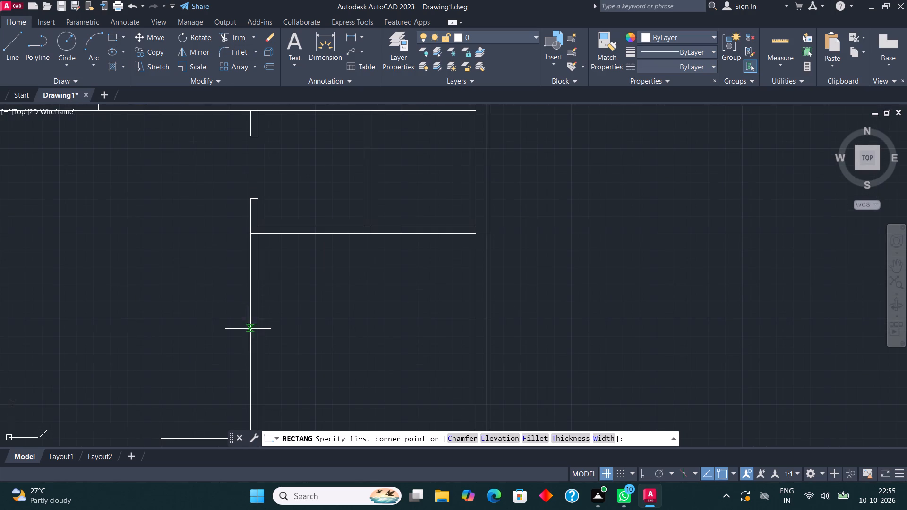
left_click(248, 281)
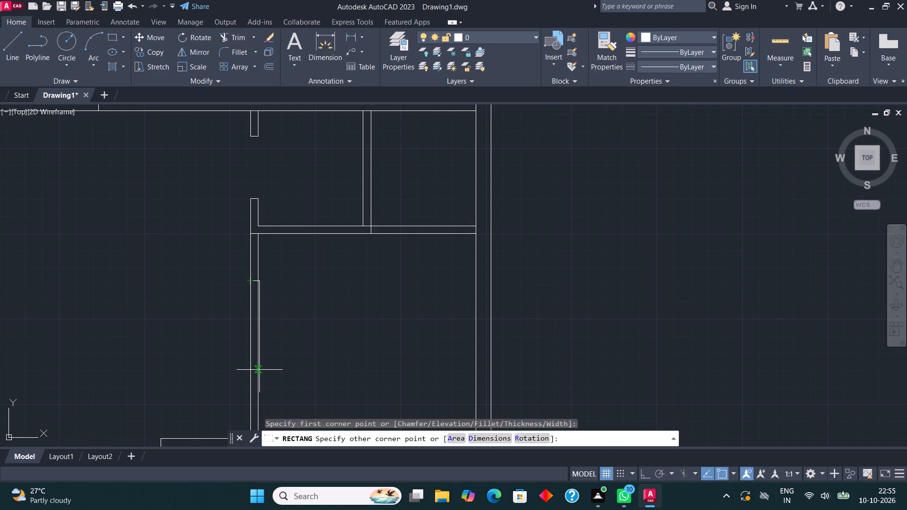
left_click(258, 367)
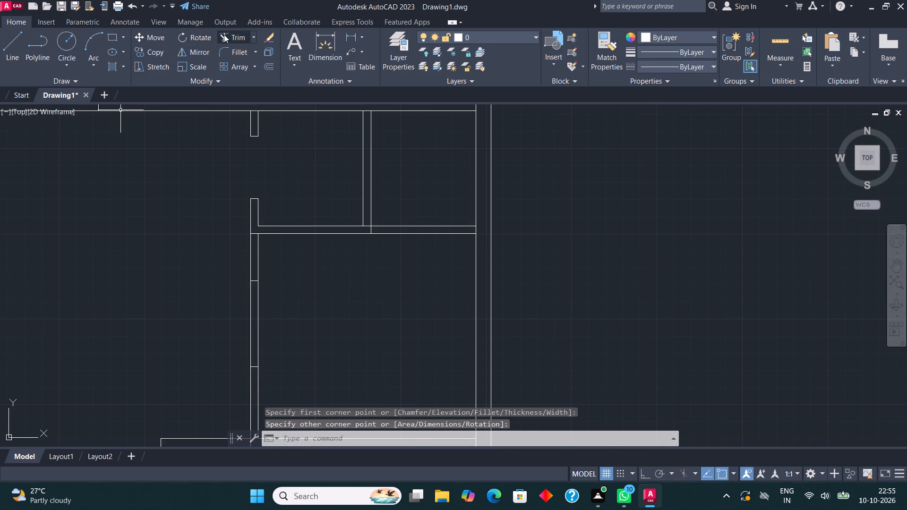
Trim the wall and rectangle lines between the rectangle's short ends to open the larger room's left-wall doorway.
left_click(231, 36)
left_click(220, 298)
left_click(323, 300)
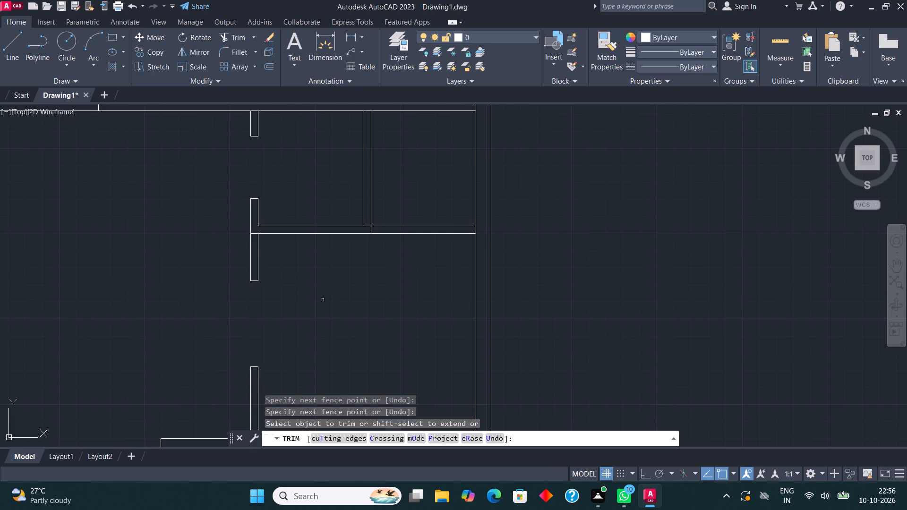
key("Escape")
Open the tool palettes and place the imperial Door sample in the empty area to the right of the floor plan.
scroll(323, 300, "down", 2)
middle_click_drag(323, 300, 331, 259)
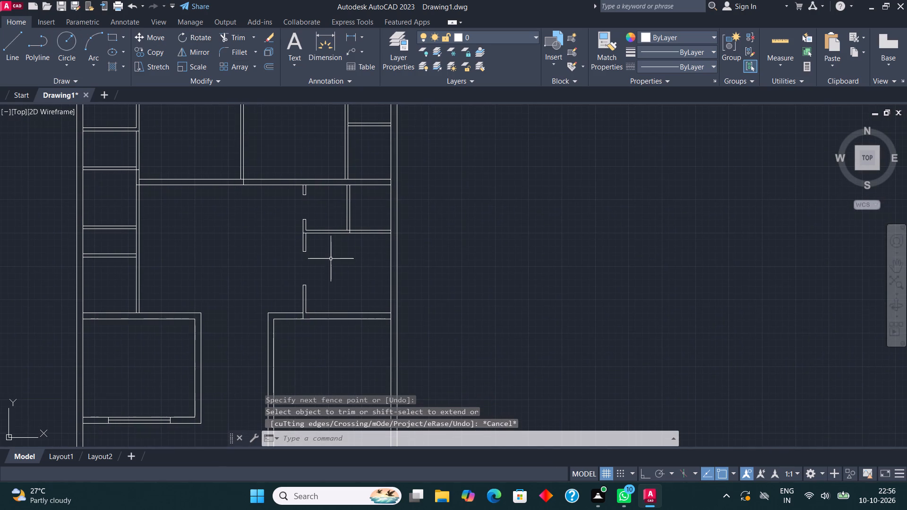
scroll(331, 302, "down", 1)
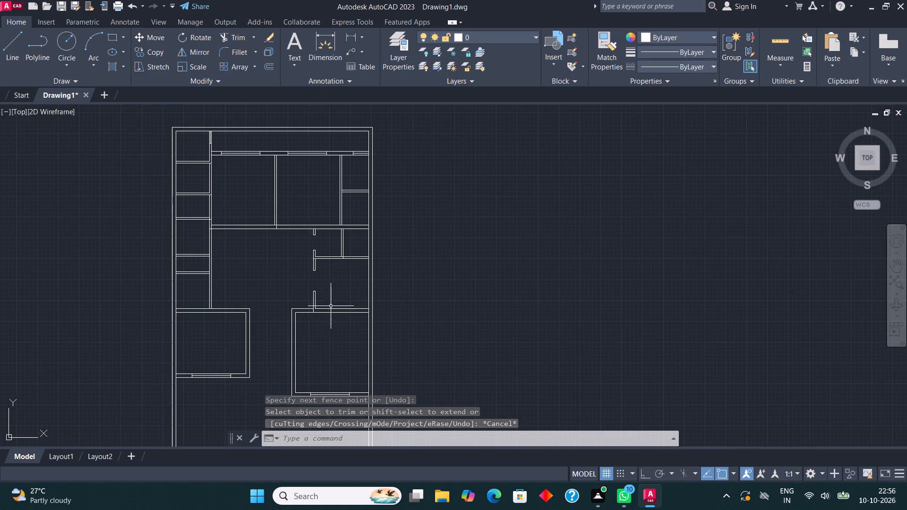
middle_click_drag(300, 313, 322, 225)
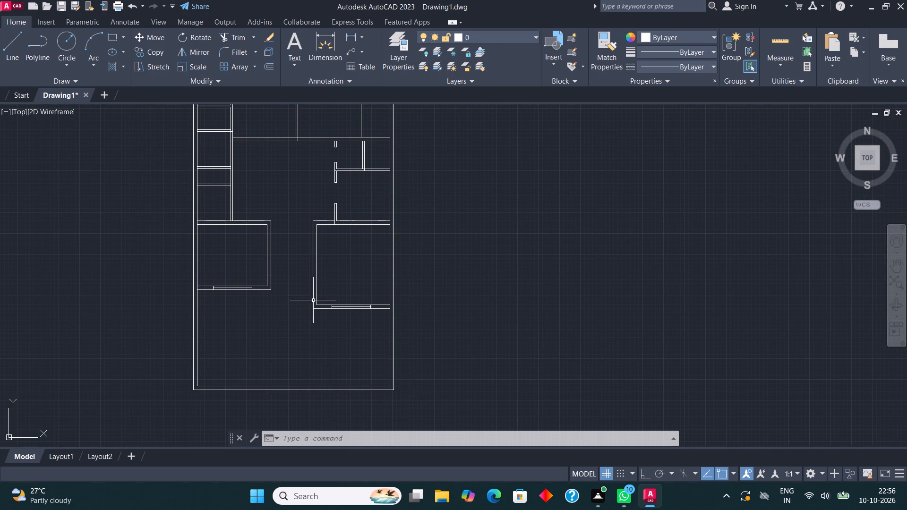
middle_click_drag(312, 297, 325, 234)
middle_click_drag(337, 239, 348, 291)
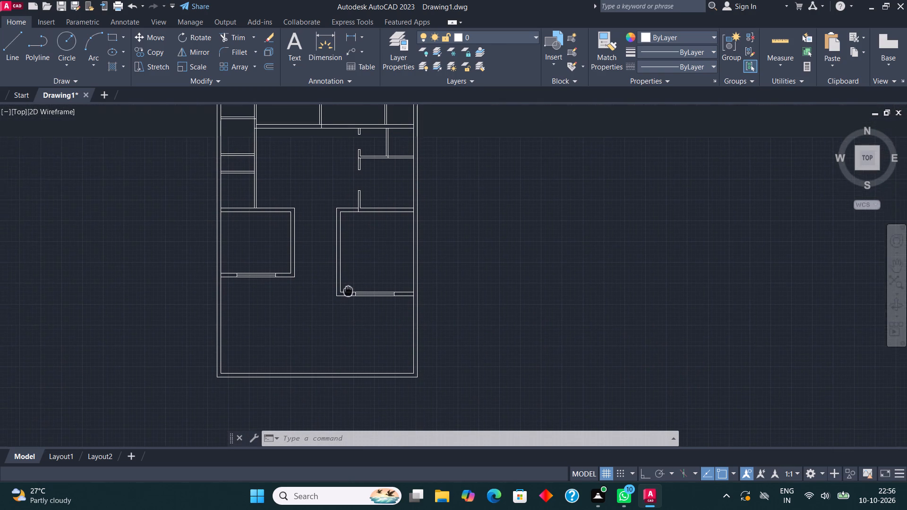
middle_click_drag(348, 291, 349, 322)
middle_click_drag(347, 250, 259, 340)
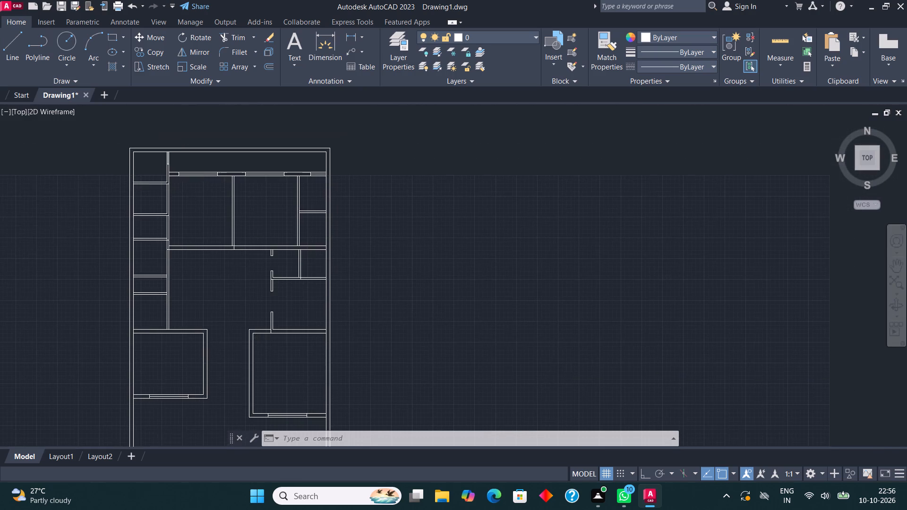
scroll(259, 340, "down", 1)
scroll(377, 322, "up", 1)
type("TOO")
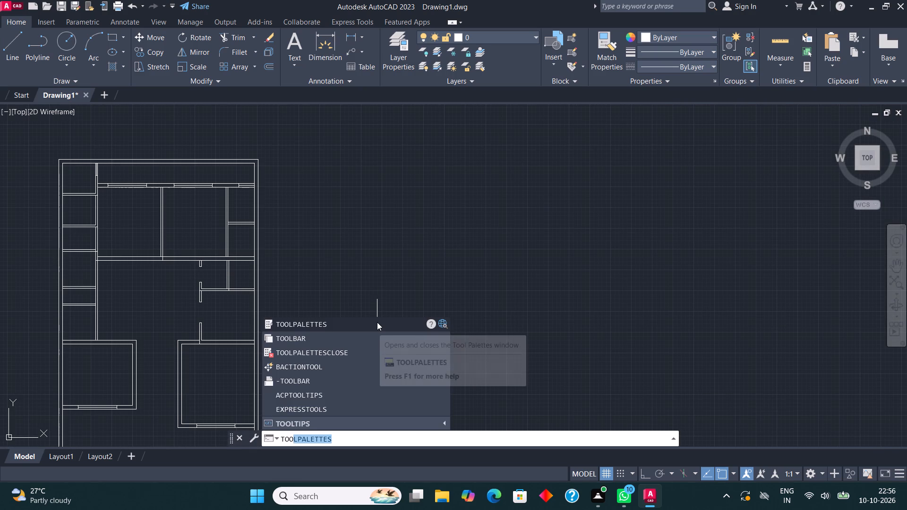
left_click(296, 321)
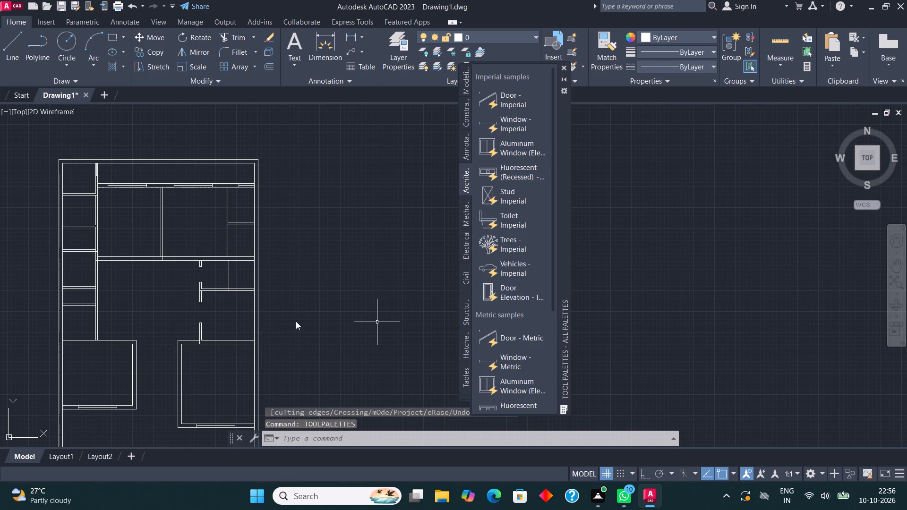
left_click(522, 105)
left_click(393, 248)
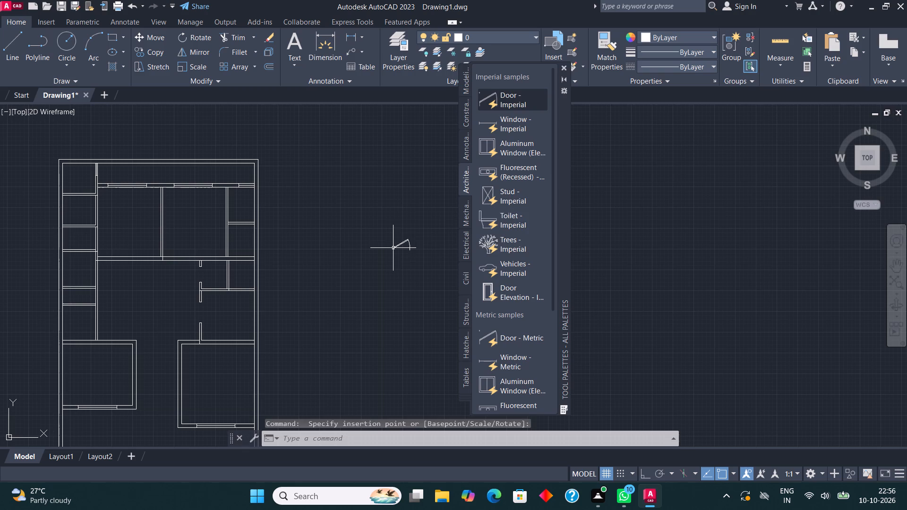
Place the imperial Toilet, Vehicles and Trees samples around the door block, and close the tool palettes.
left_click(501, 218)
left_click(397, 196)
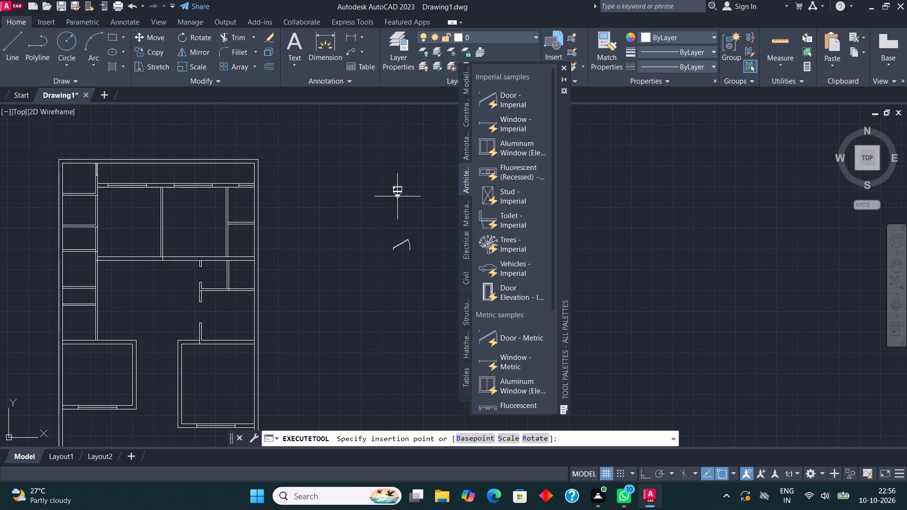
left_click(509, 266)
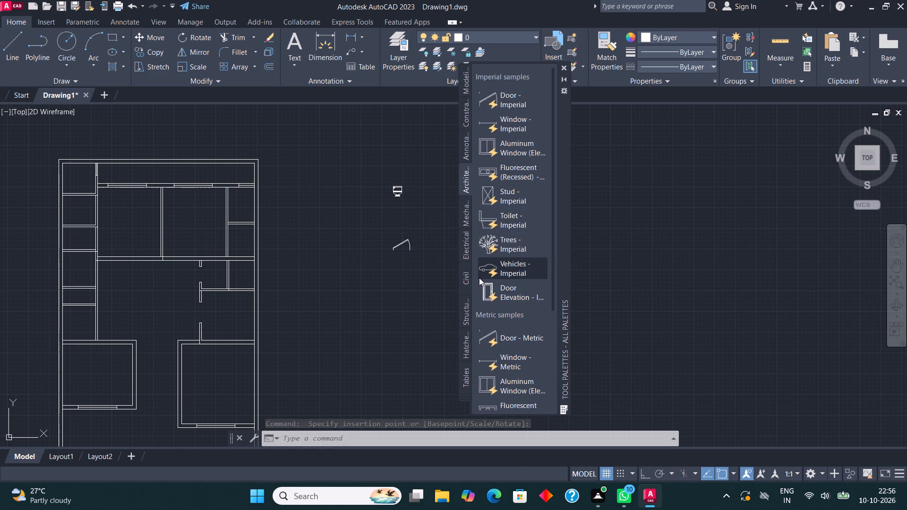
left_click(396, 314)
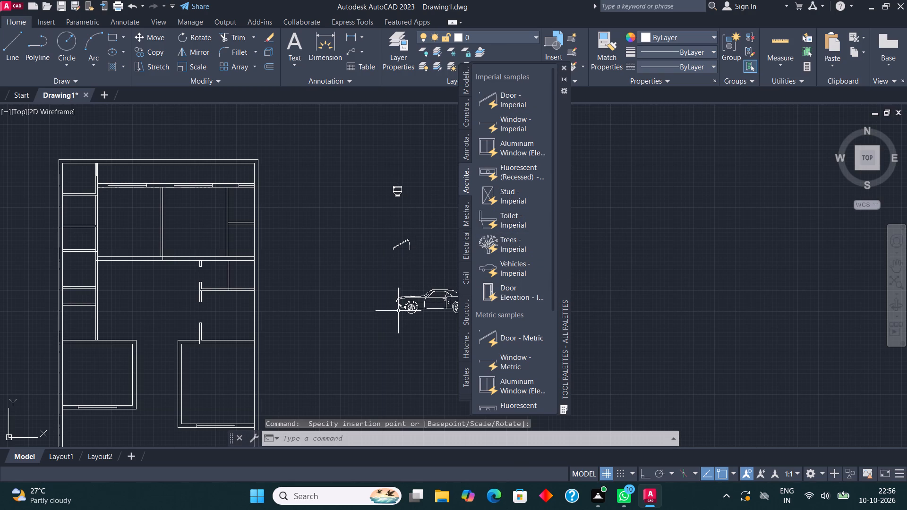
left_click(508, 240)
left_click(437, 167)
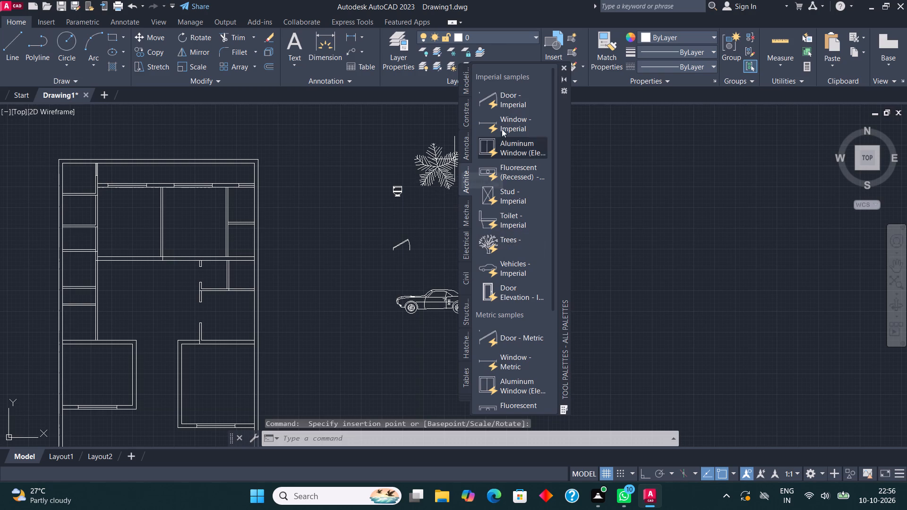
left_click(558, 65)
left_click(562, 65)
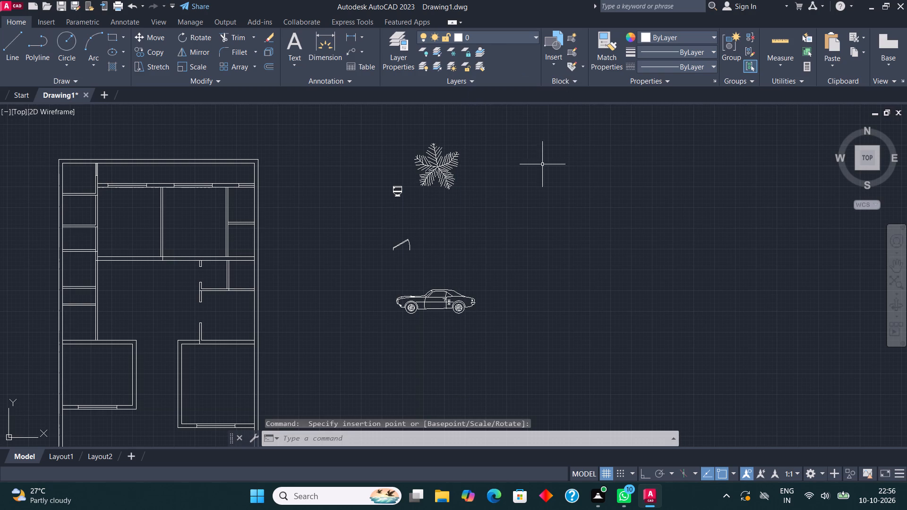
Switch the car block's view to Sports Car (Top).
scroll(419, 297, "up", 1)
left_click(415, 297)
left_click(375, 328)
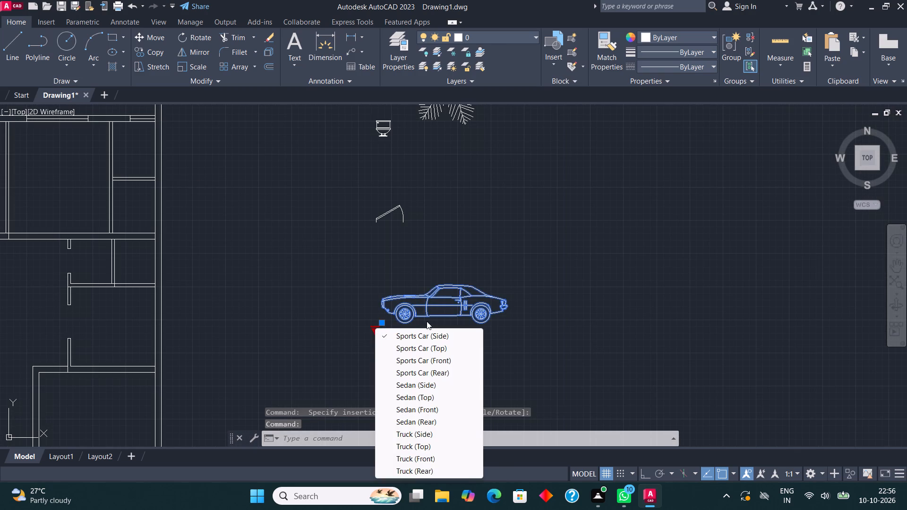
left_click(437, 347)
key("Escape")
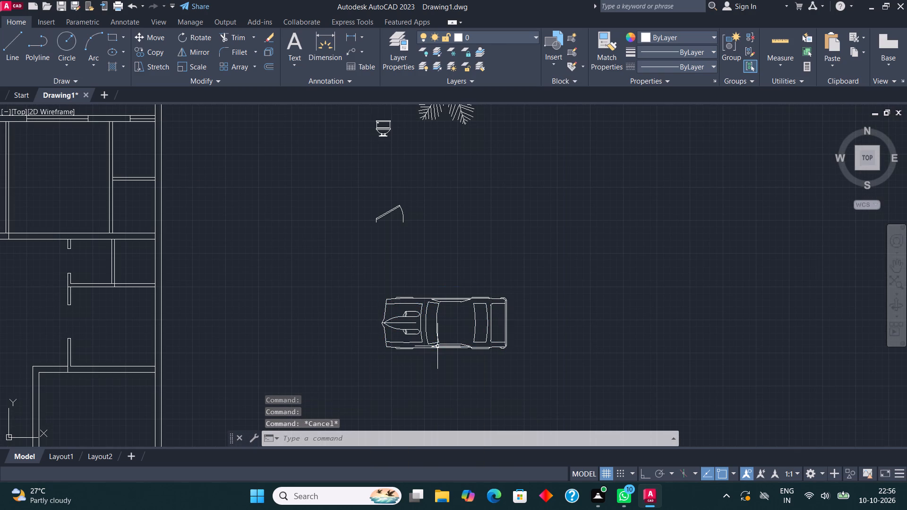
Rotate the top-view car a quarter turn clockwise with Ortho on, so its front faces up the drawing.
left_click(440, 335)
left_click(397, 306)
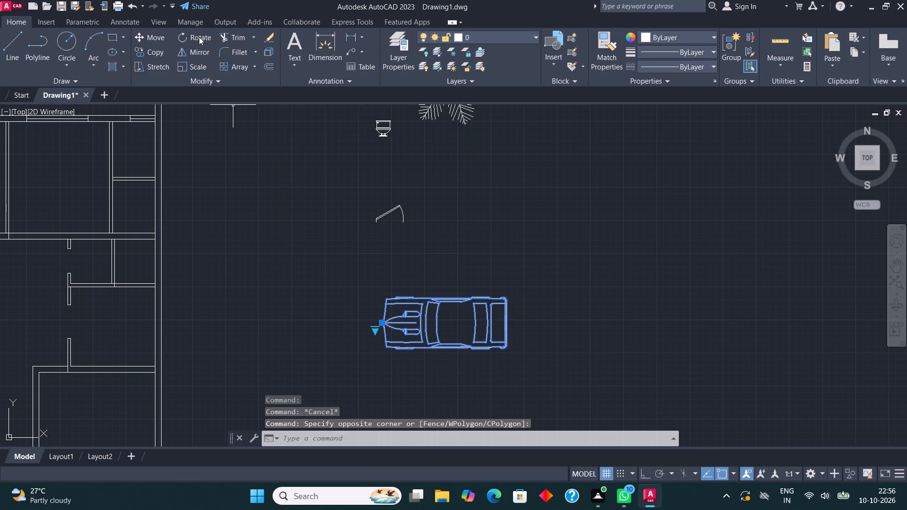
left_click(199, 34)
left_click(451, 312)
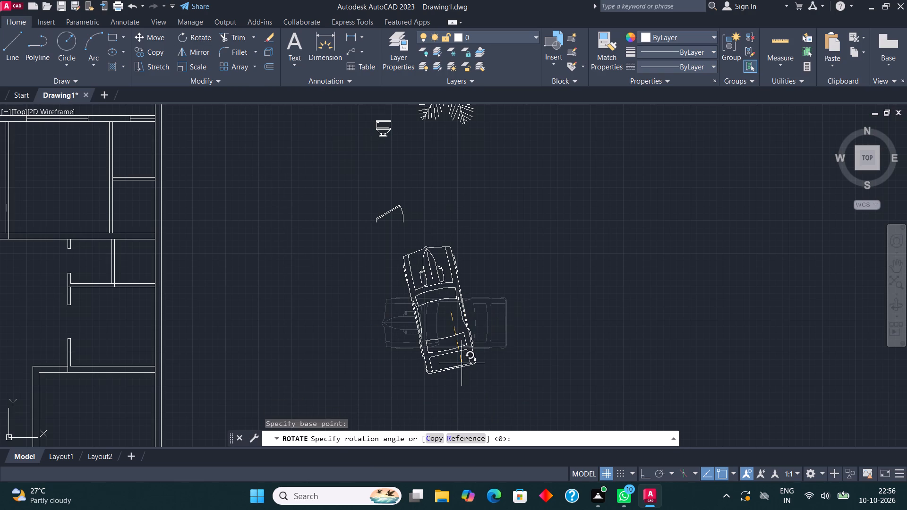
key("F8")
left_click(468, 371)
Switch the toilet block's view to Elongated (Plan).
scroll(448, 255, "down", 1)
middle_click_drag(446, 297, 443, 357)
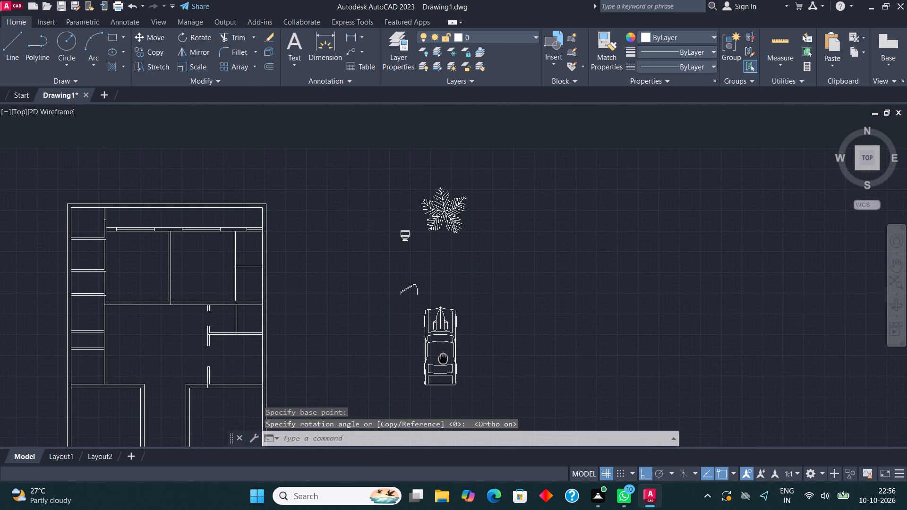
middle_click_drag(443, 357, 443, 361)
scroll(427, 239, "up", 2)
left_click(372, 231)
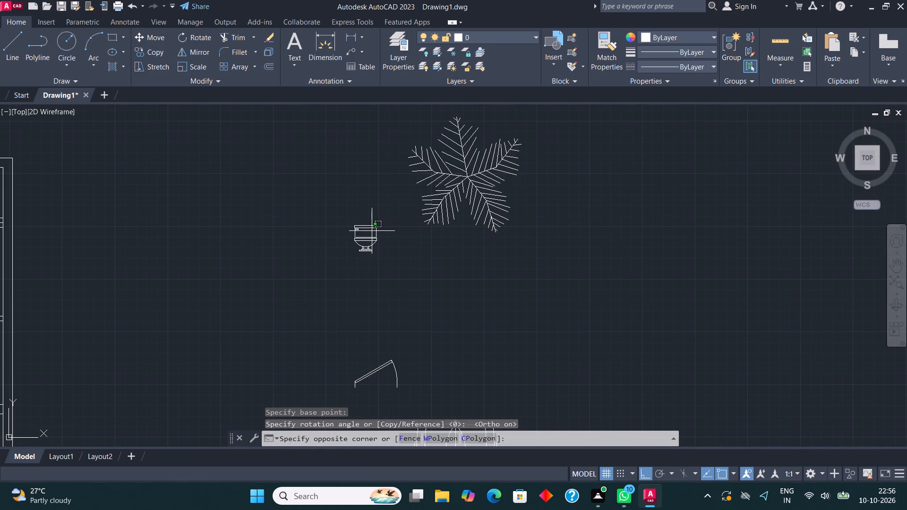
left_click(347, 234)
left_click(351, 256)
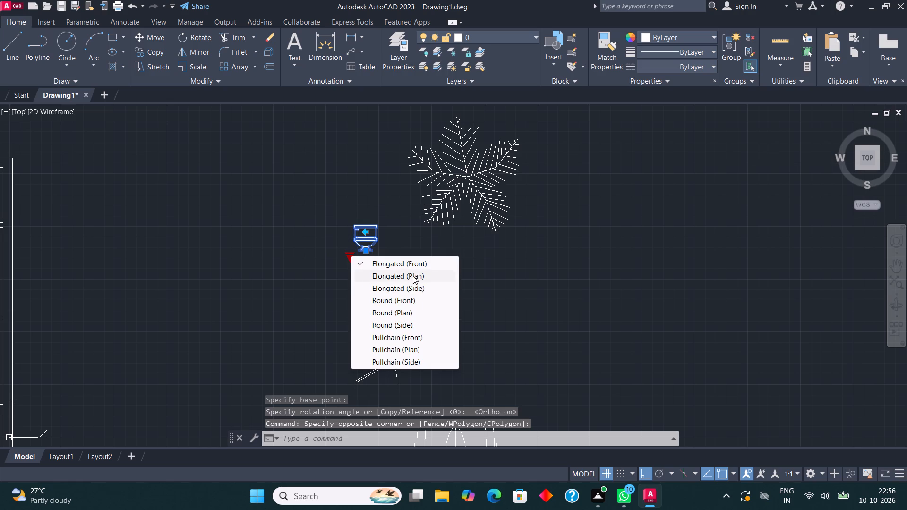
left_click(413, 276)
key("Escape")
Set the door block's opening angle to Open 90º.
scroll(417, 247, "down", 2)
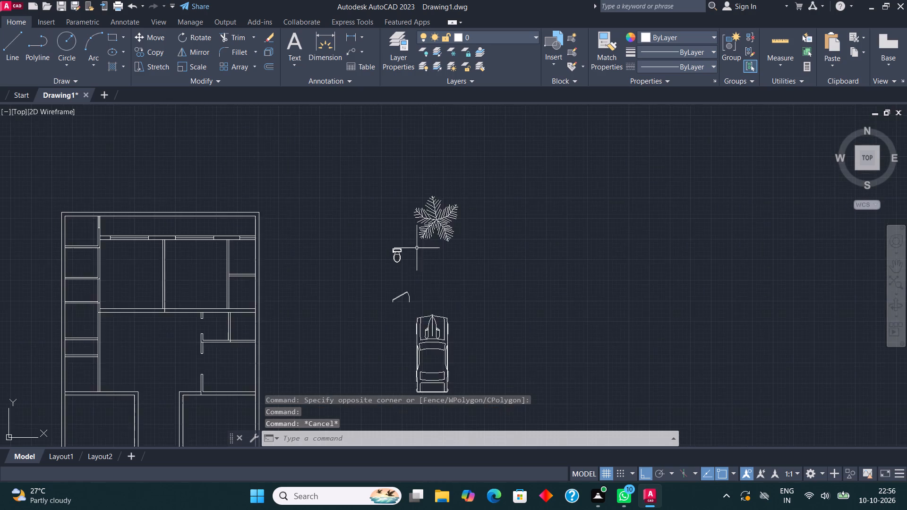
scroll(422, 296, "up", 2)
left_click(358, 300)
left_click(335, 292)
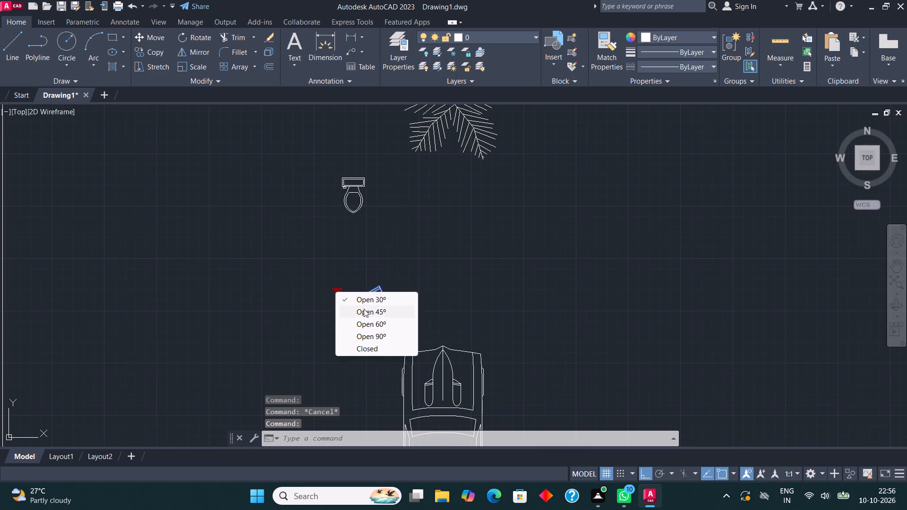
left_click(381, 334)
key("Escape")
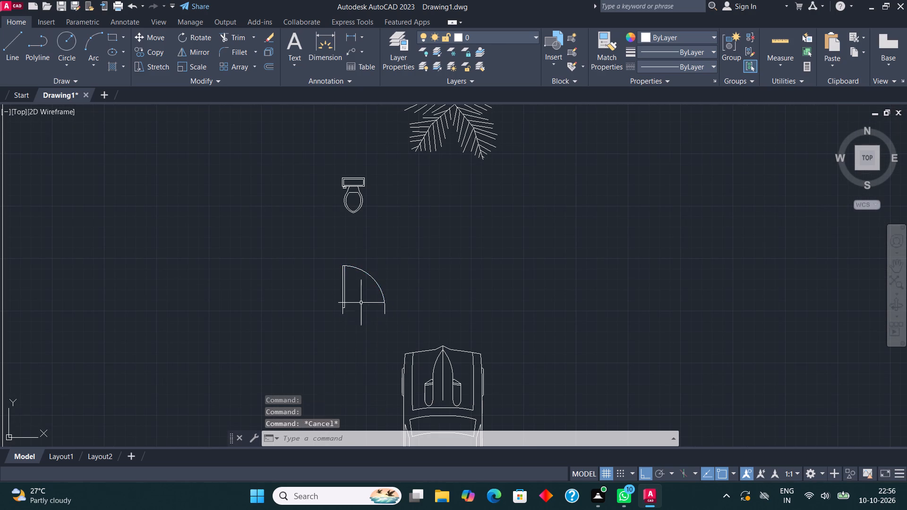
Move the door block about 10'-9" horizontally toward the floor plan, into the clear space beside it.
left_click_drag(359, 300, 353, 296)
left_click_drag(302, 285, 296, 285)
left_click(146, 39)
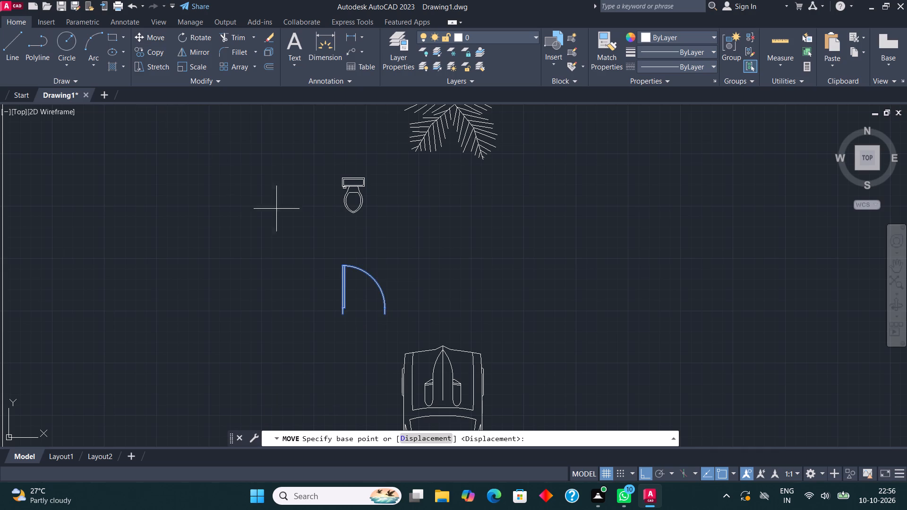
left_click(358, 287)
scroll(447, 285, "down", 1)
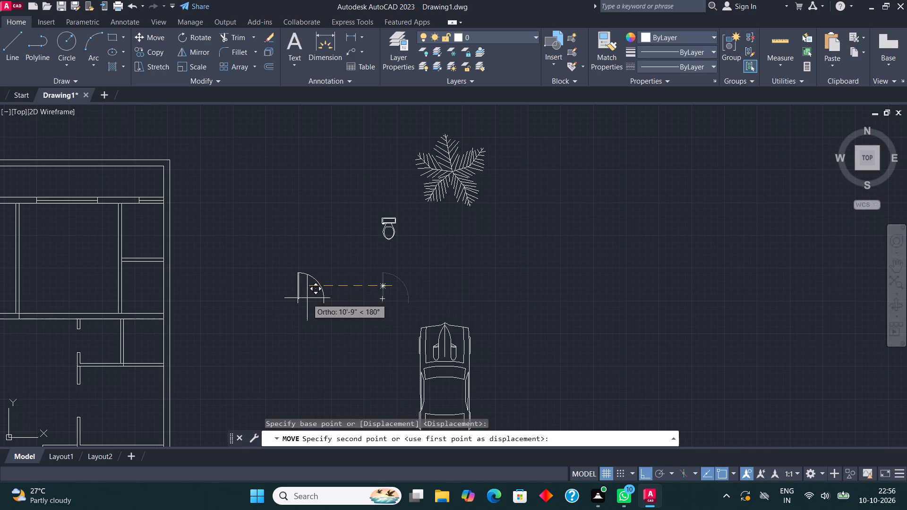
left_click(306, 297)
middle_click_drag(314, 304, 333, 313)
key("Escape")
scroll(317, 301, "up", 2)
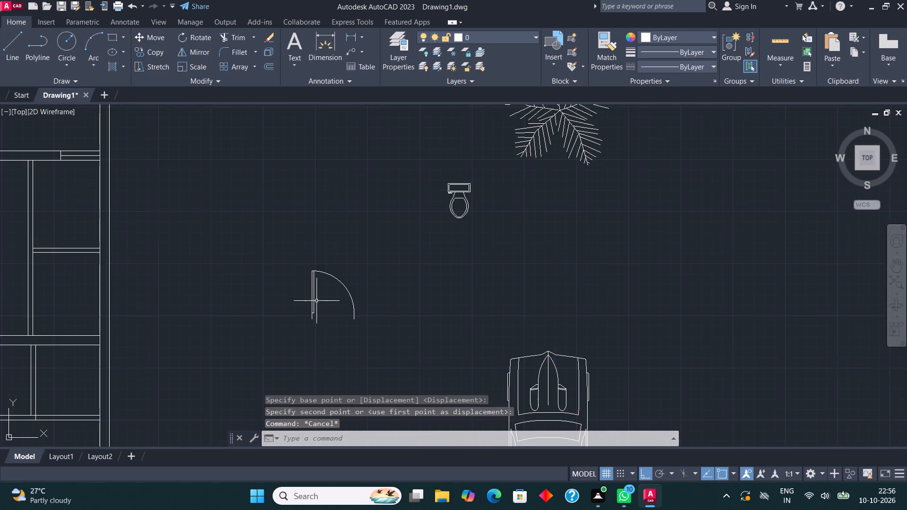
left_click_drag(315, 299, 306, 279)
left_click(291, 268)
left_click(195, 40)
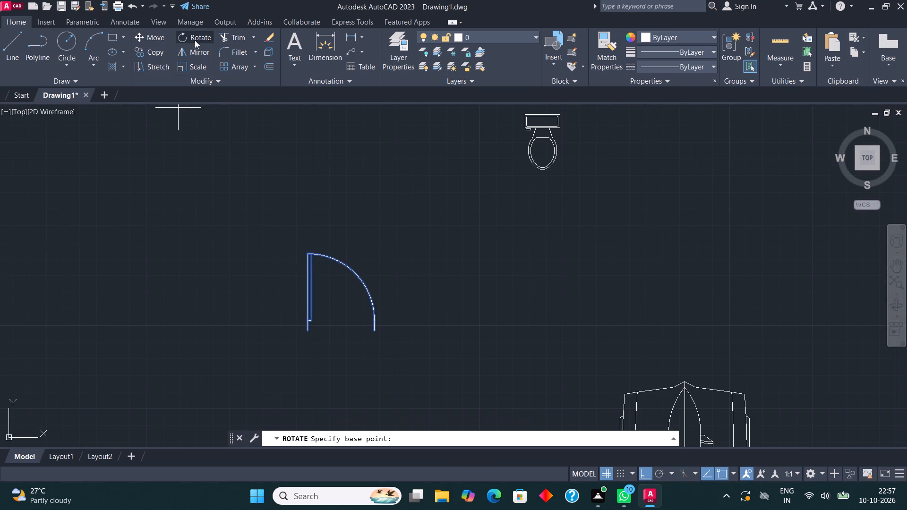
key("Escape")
Mirror the door block across a vertical line just to its right, keeping the original door.
left_click(346, 283)
left_click(275, 229)
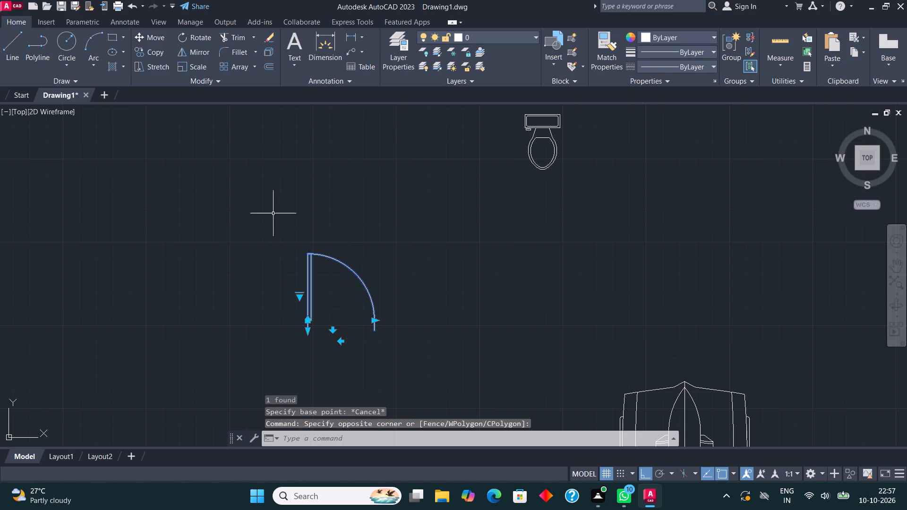
scroll(273, 213, "down", 2)
scroll(315, 265, "up", 2)
left_click(198, 53)
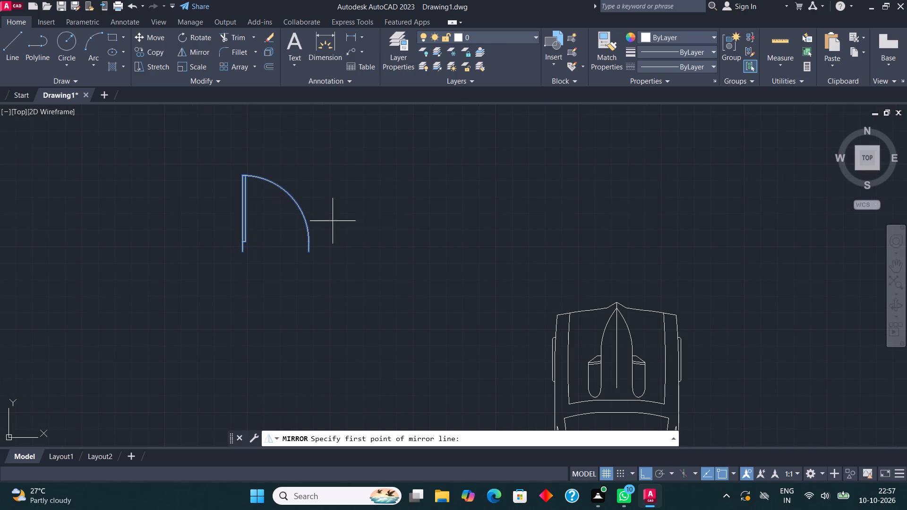
left_click(334, 244)
left_click(341, 266)
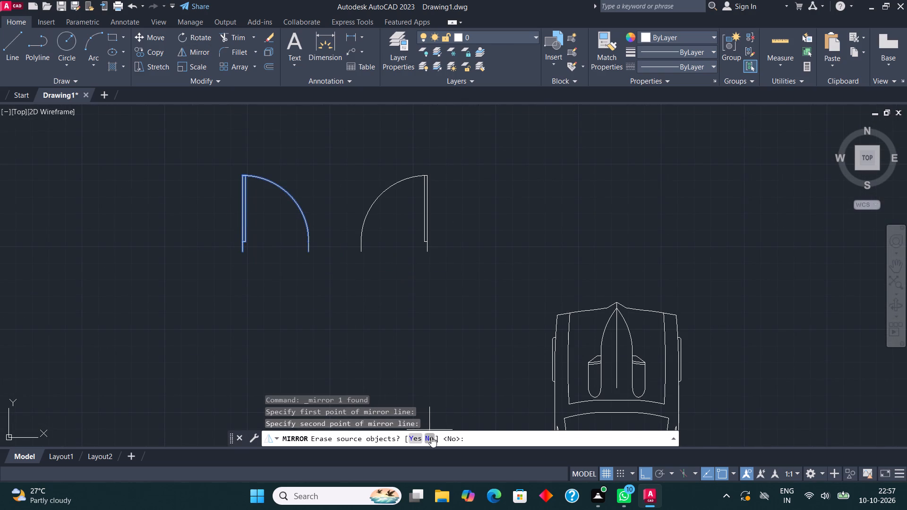
left_click(431, 437)
Mirror both door blocks across a horizontal line below them, keeping the originals, to get all four door orientations.
left_click(403, 274)
left_click(170, 214)
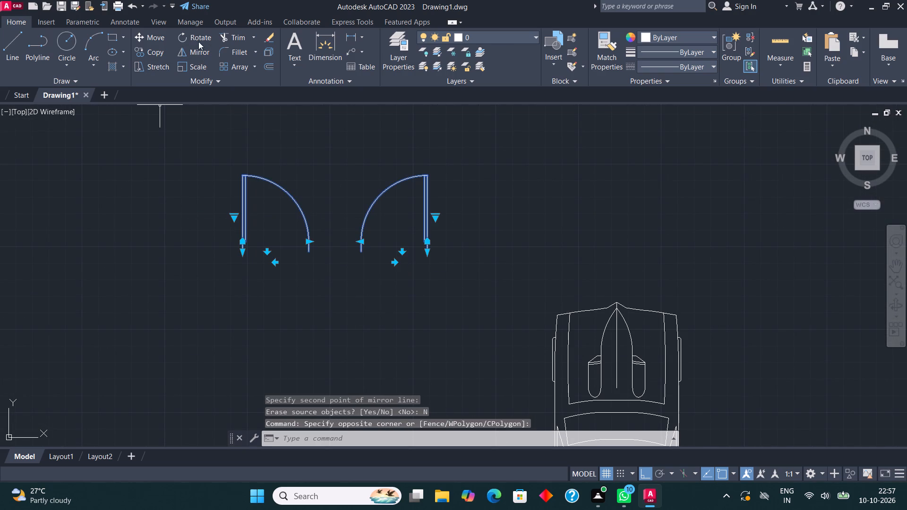
left_click(200, 49)
left_click(339, 289)
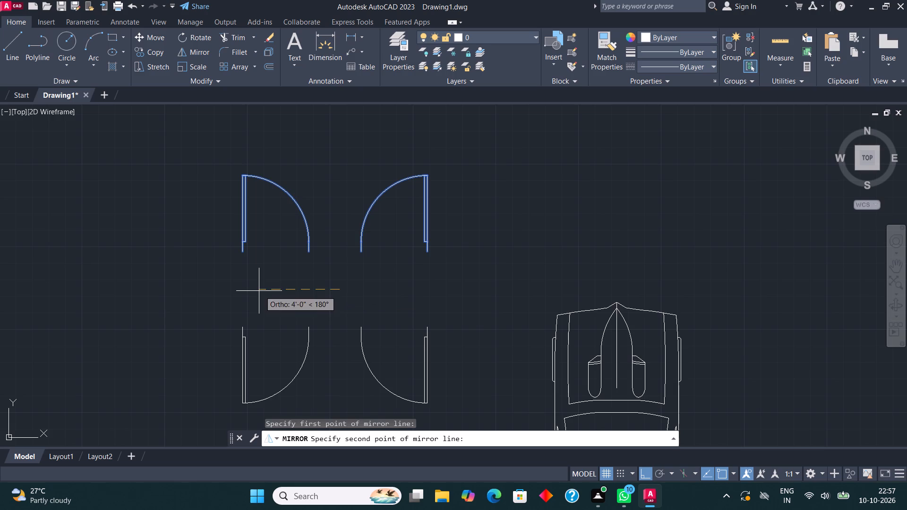
left_click(259, 291)
left_click(434, 438)
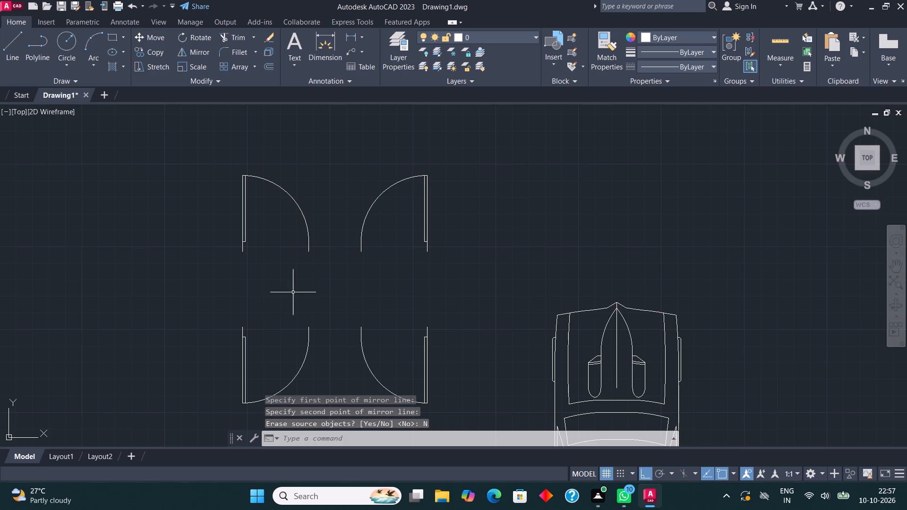
Copy the upper-left door block about 31'-4" horizontally into the empty space past the car block.
left_click_drag(289, 287, 253, 252)
left_click(185, 209)
left_click(156, 55)
left_click(251, 221)
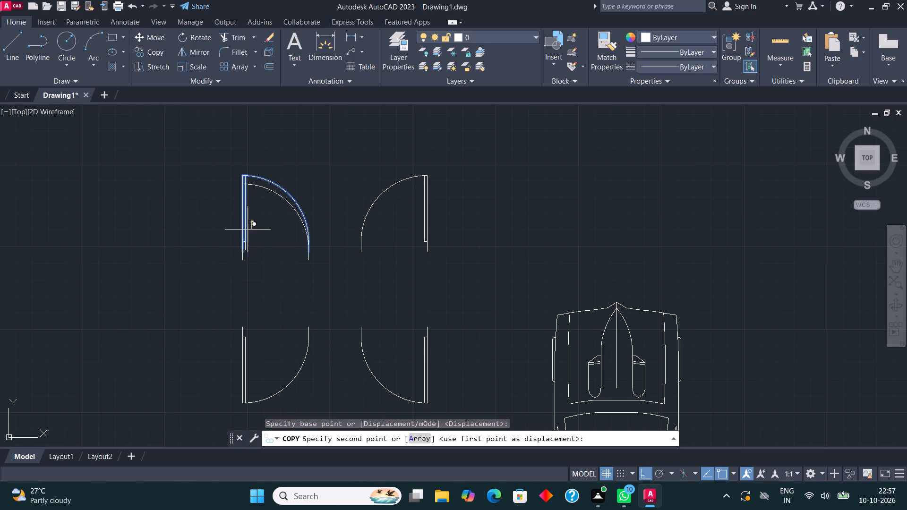
scroll(183, 341, "down", 3)
scroll(351, 310, "up", 3)
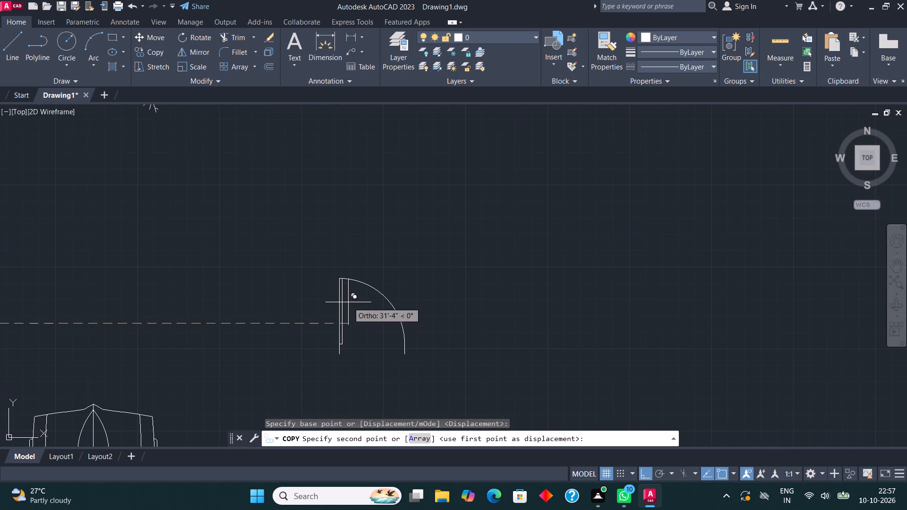
left_click(348, 302)
key("Escape")
Rotate the copied door block 90º counterclockwise so that its leaf lies horizontal.
left_click_drag(372, 337, 352, 317)
left_click_drag(321, 294, 317, 289)
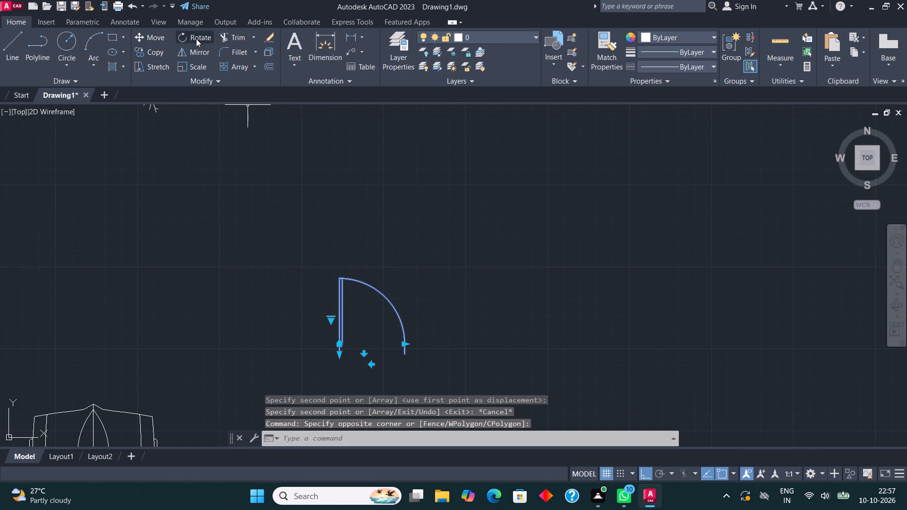
left_click(195, 37)
left_click(363, 337)
left_click(357, 270)
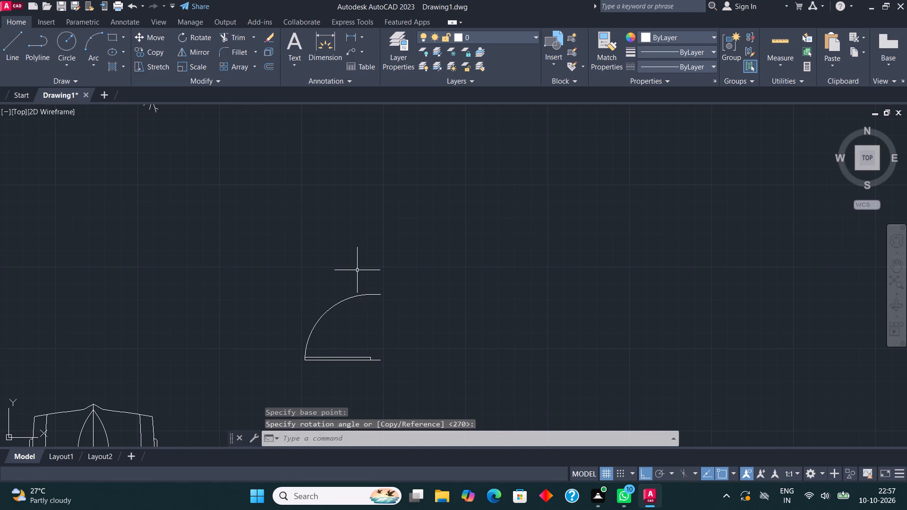
Mirror the rotated door block across a horizontal line above it, keeping the original.
left_click_drag(365, 325, 363, 321)
left_click_drag(344, 293, 342, 287)
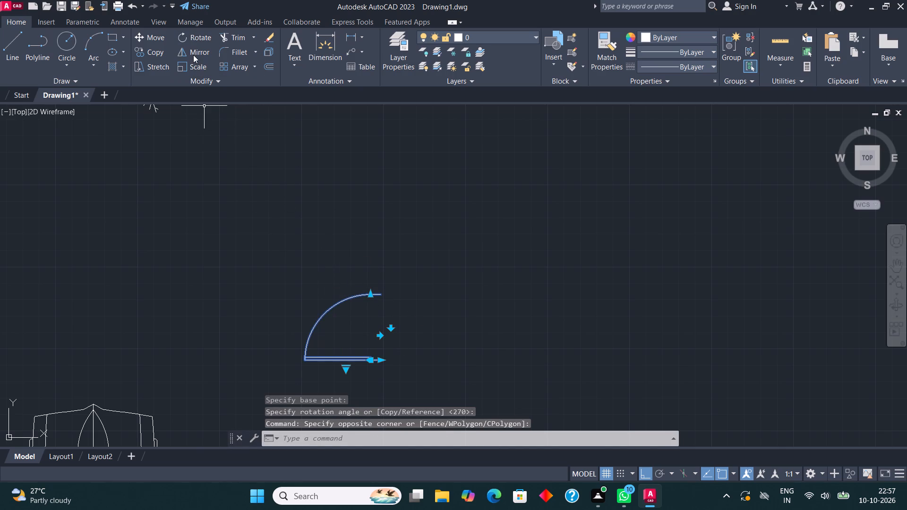
left_click(193, 55)
left_click(356, 253)
left_click(305, 258)
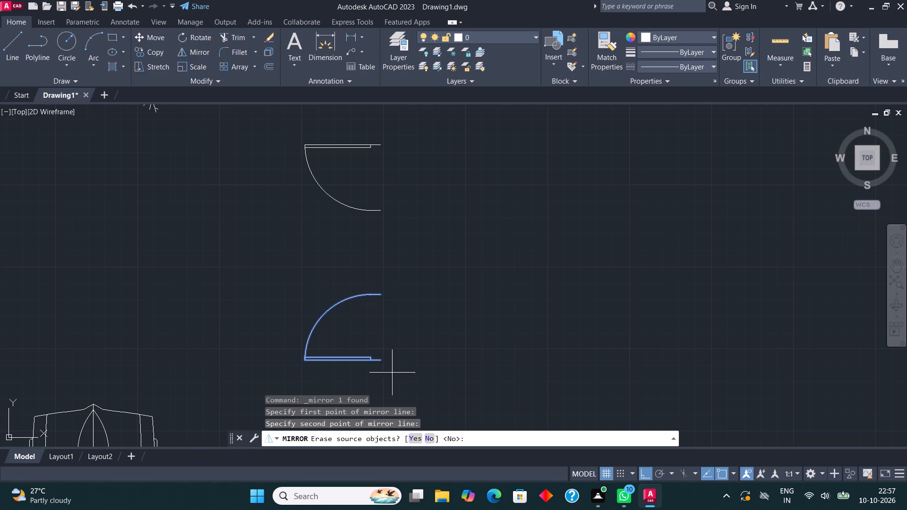
left_click(427, 437)
Mirror both horizontal door blocks across a vertical line beside their open ends, keeping the originals.
left_click_drag(419, 358, 411, 336)
left_click(325, 175)
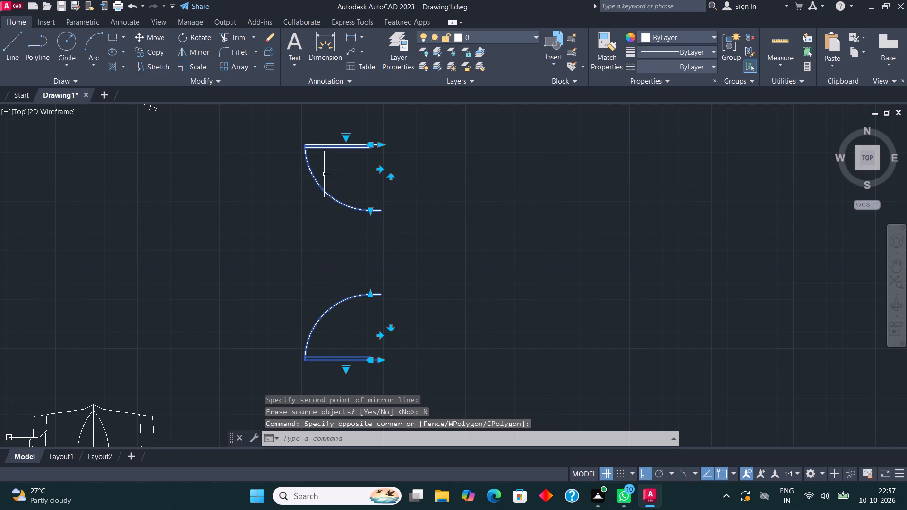
left_click(201, 46)
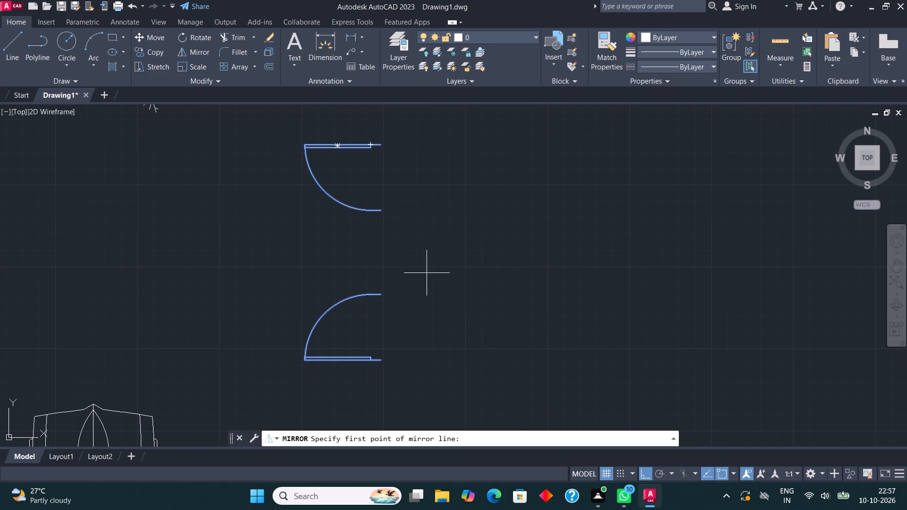
left_click(421, 273)
left_click(421, 291)
left_click(429, 434)
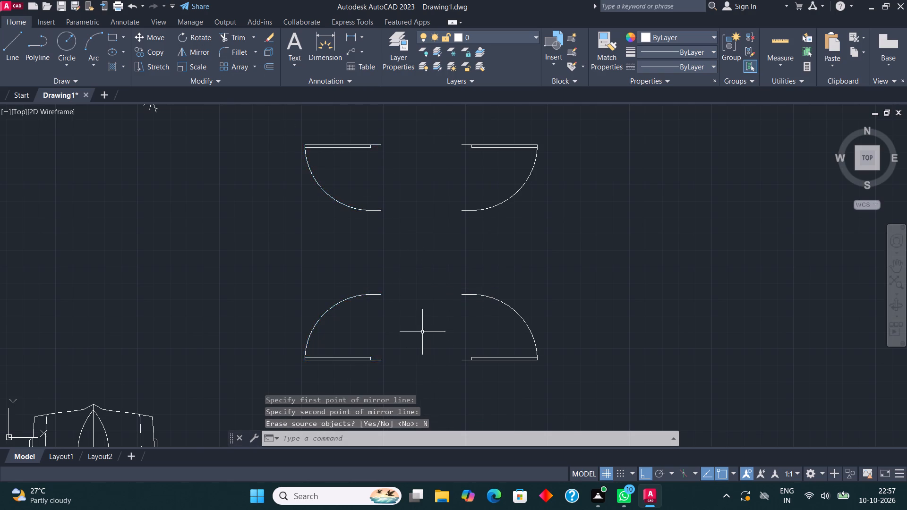
Copy the upper-right door of the vertical-leaf set onto the bottom wall of the plan's top-left room, near its right corner.
scroll(423, 314, "down", 4)
middle_click_drag(396, 280, 416, 278)
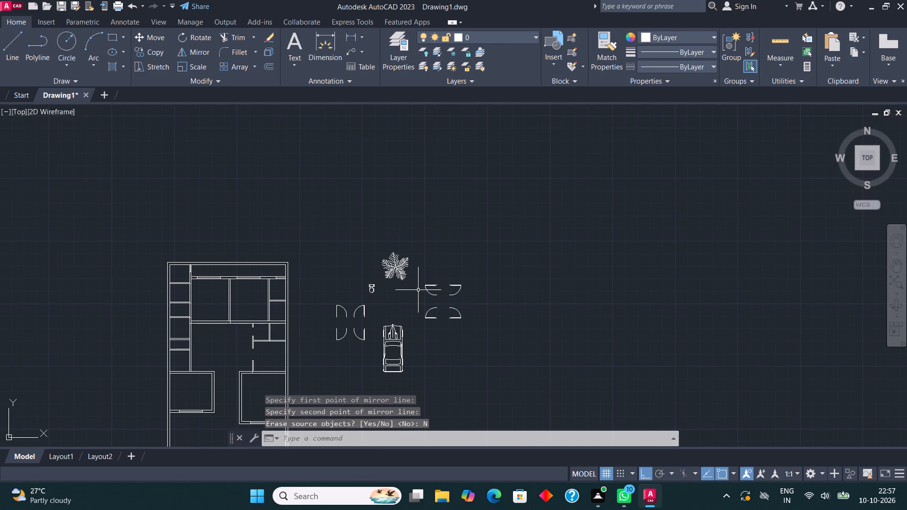
scroll(372, 313, "up", 2)
left_click(350, 307)
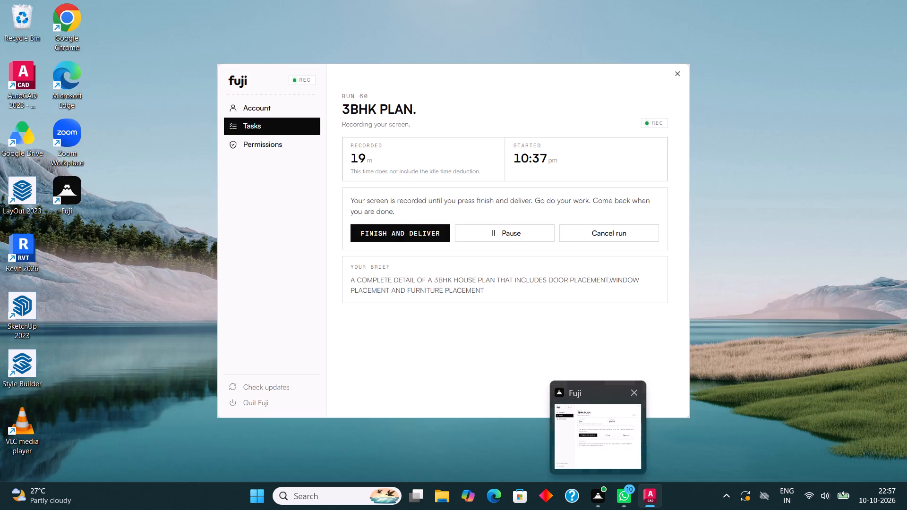
left_click(160, 52)
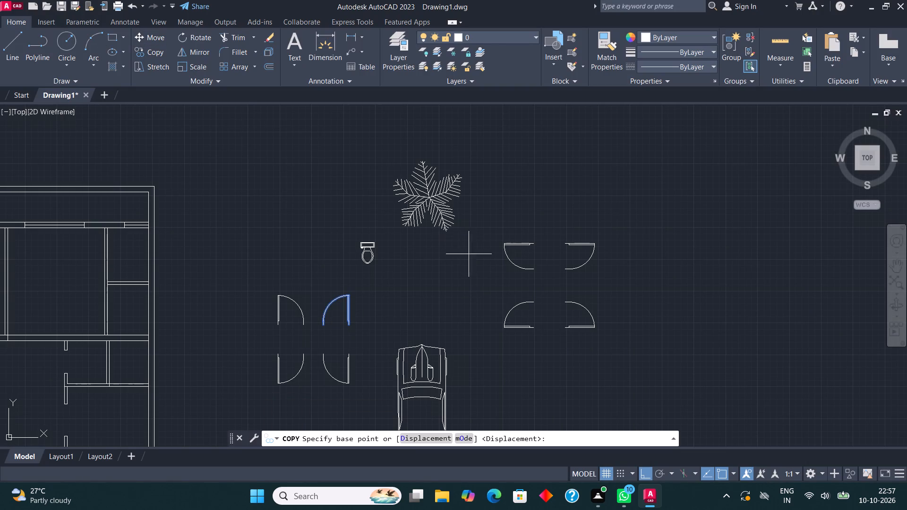
scroll(365, 337, "up", 3)
left_click(298, 296)
scroll(442, 285, "down", 1)
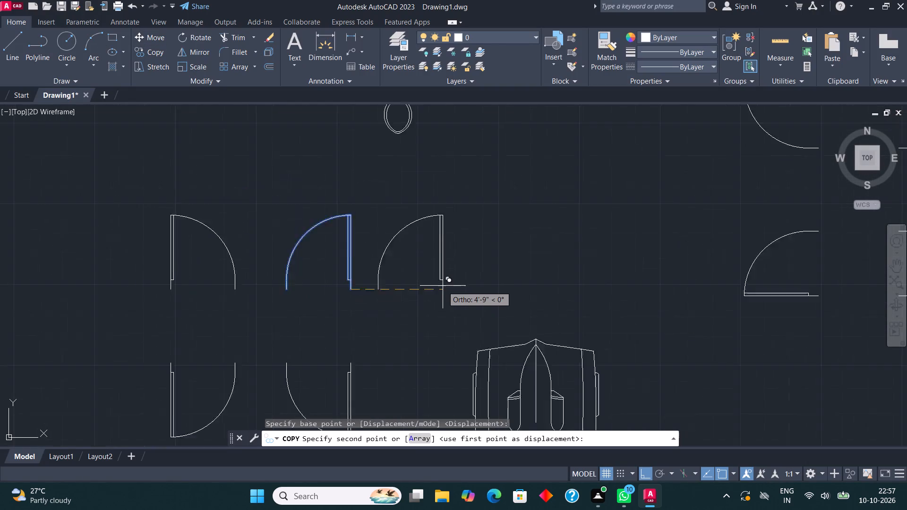
scroll(443, 287, "down", 2)
key("F8")
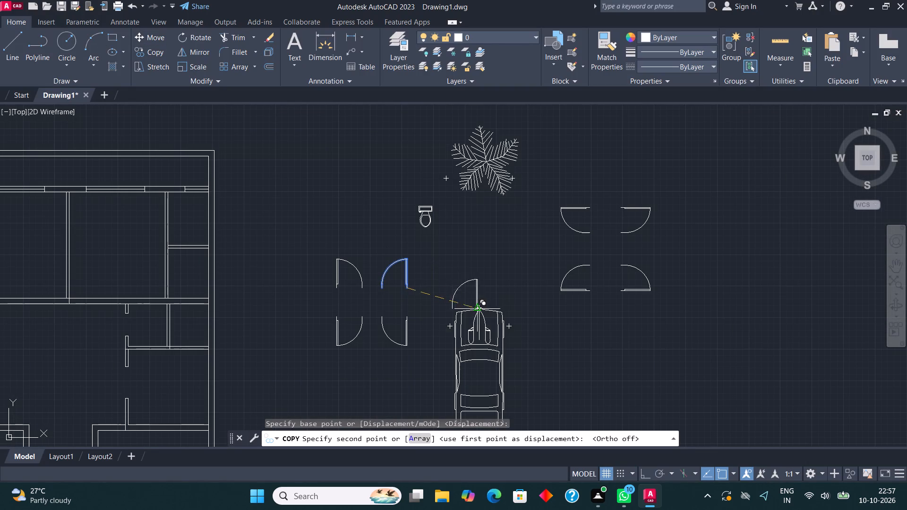
scroll(482, 318, "down", 2)
scroll(262, 259, "up", 4)
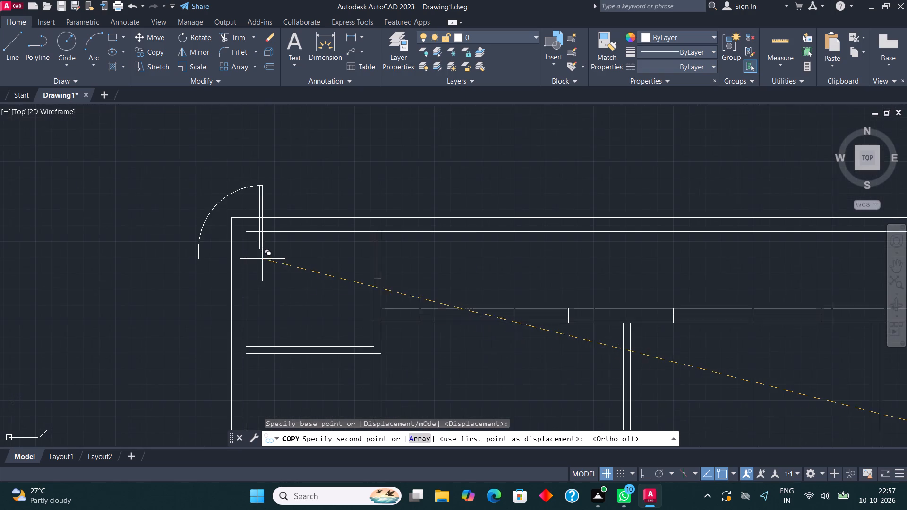
scroll(358, 364, "up", 2)
left_click(380, 338)
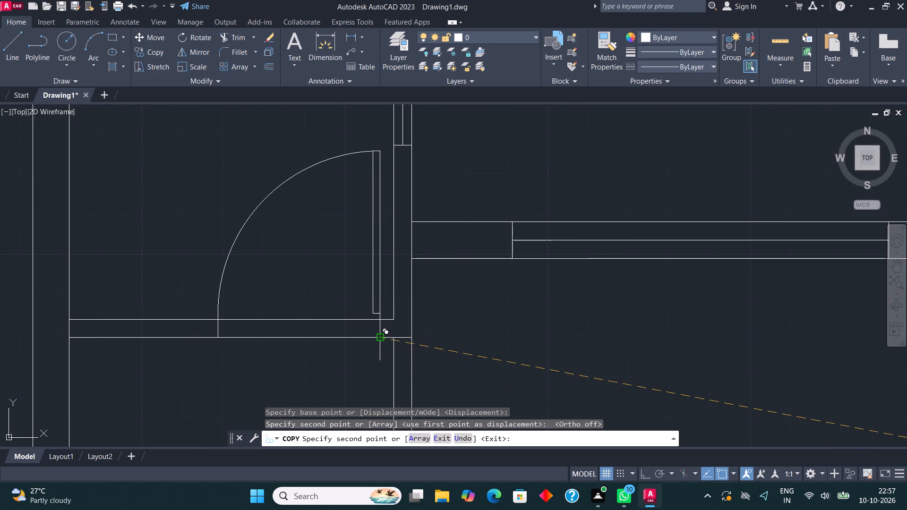
key("Escape")
Scale the placed door down freehand about its hinge-side end on the wall, to suit the small room.
left_click_drag(257, 231, 247, 227)
left_click(219, 193)
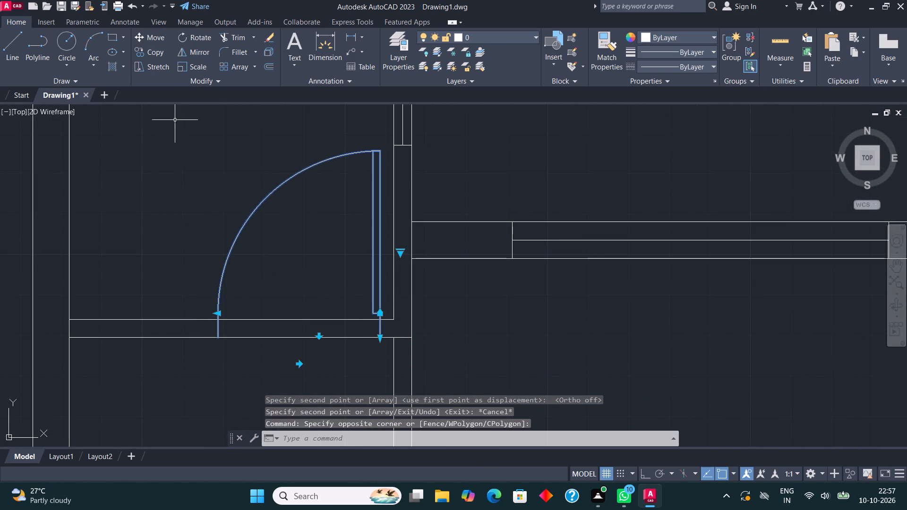
left_click(199, 73)
left_click(200, 68)
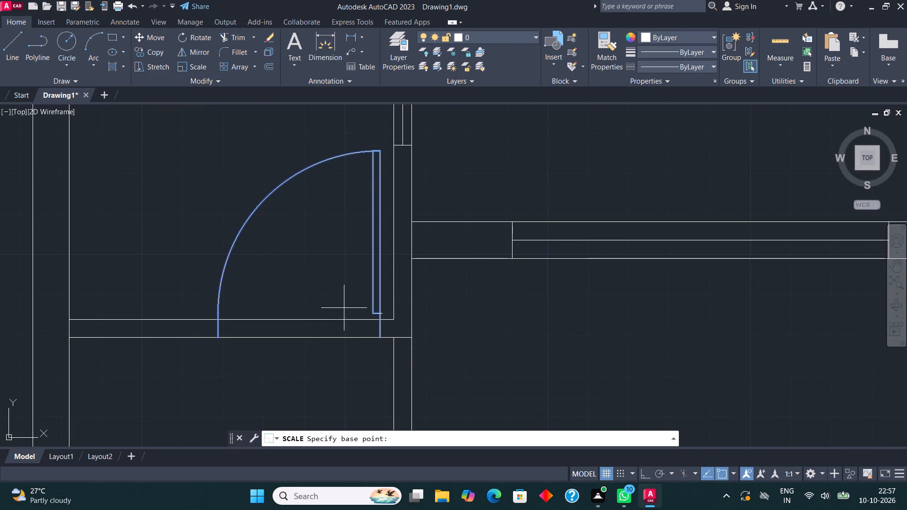
left_click(381, 340)
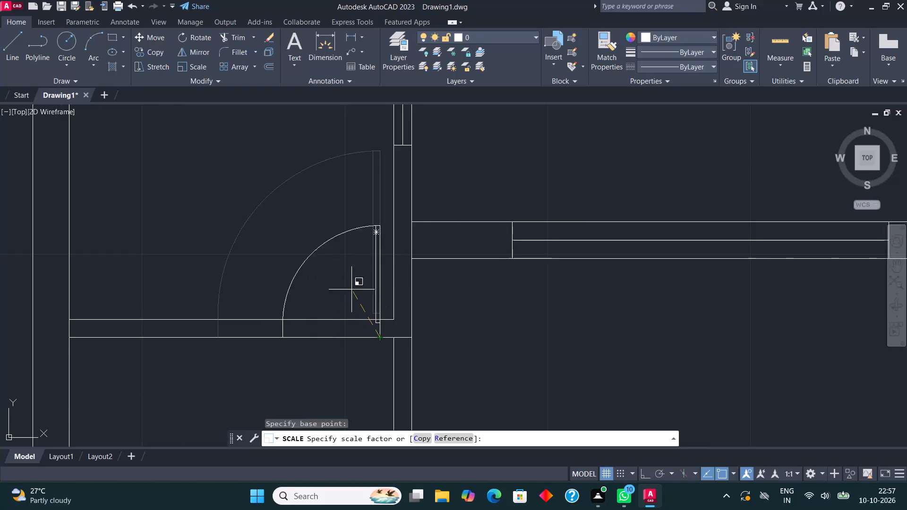
left_click(346, 279)
Mirror the scaled door across a horizontal line through the second room down, keeping the original.
scroll(342, 207, "down", 2)
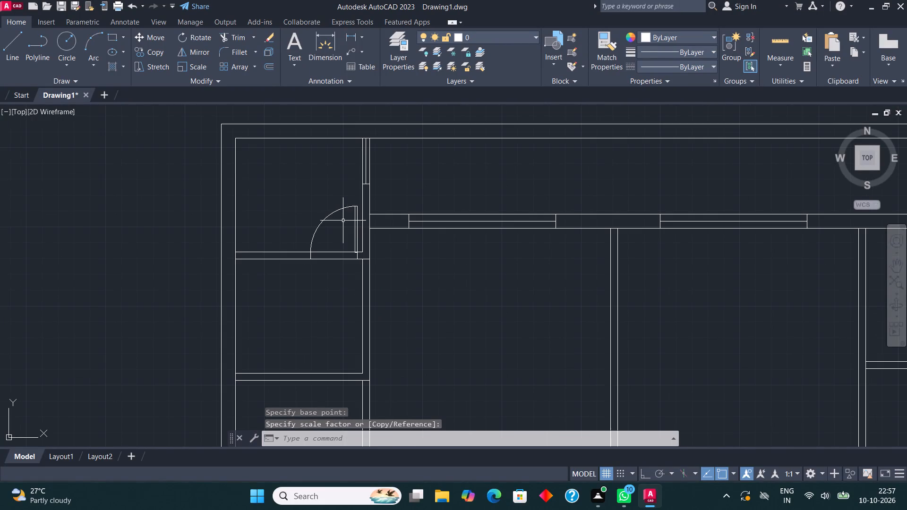
left_click_drag(330, 224, 324, 214)
left_click(306, 192)
left_click(191, 51)
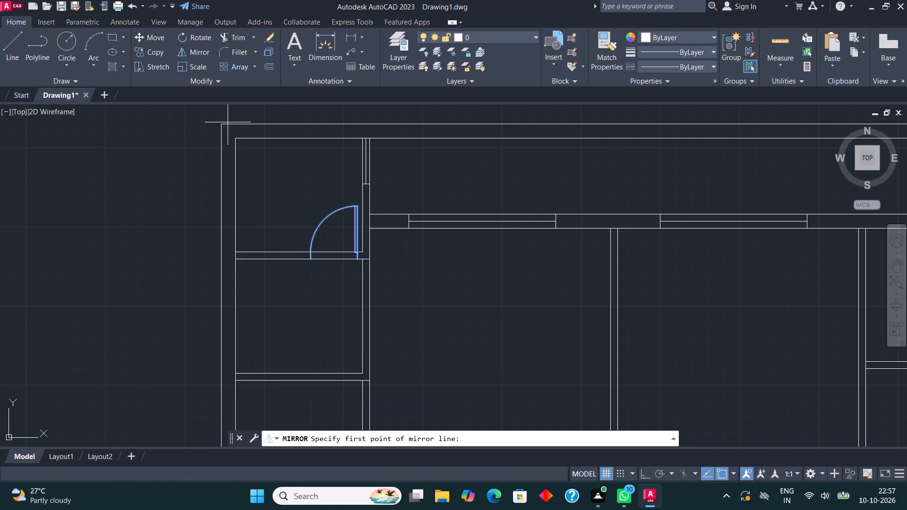
left_click(325, 309)
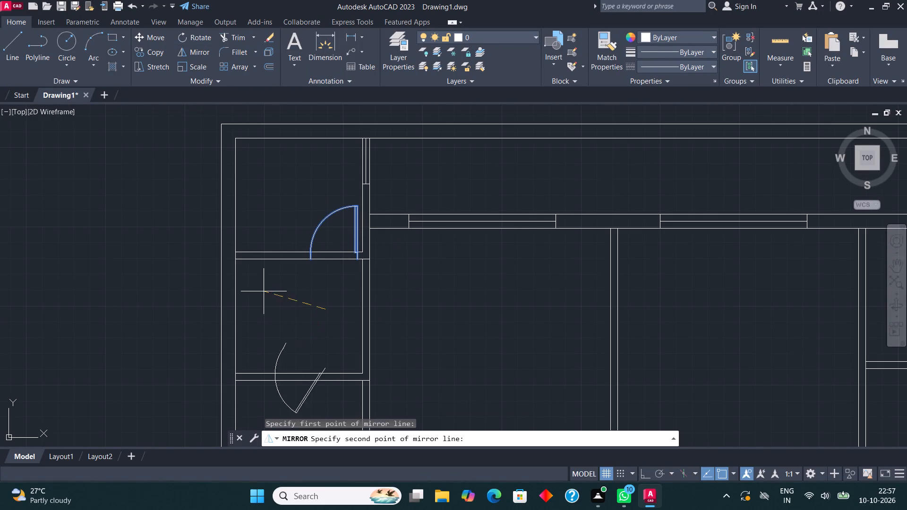
key("F8")
left_click(278, 301)
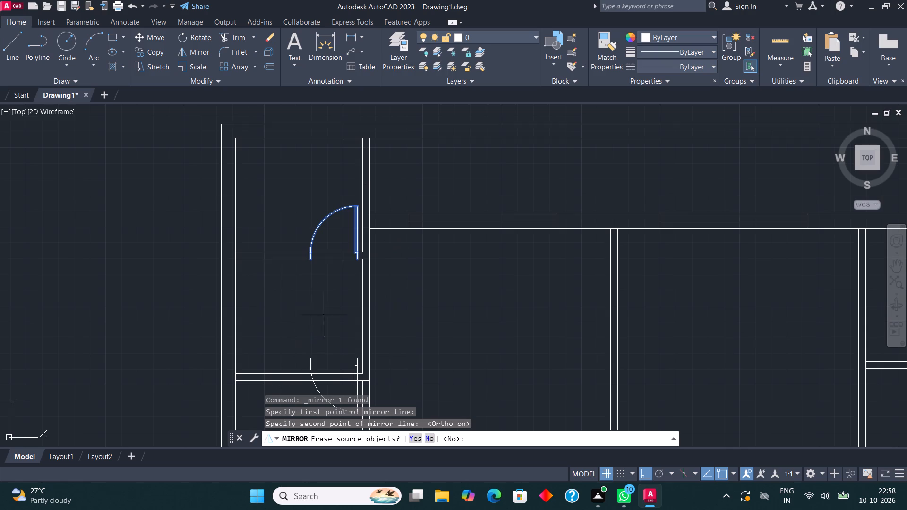
left_click(430, 438)
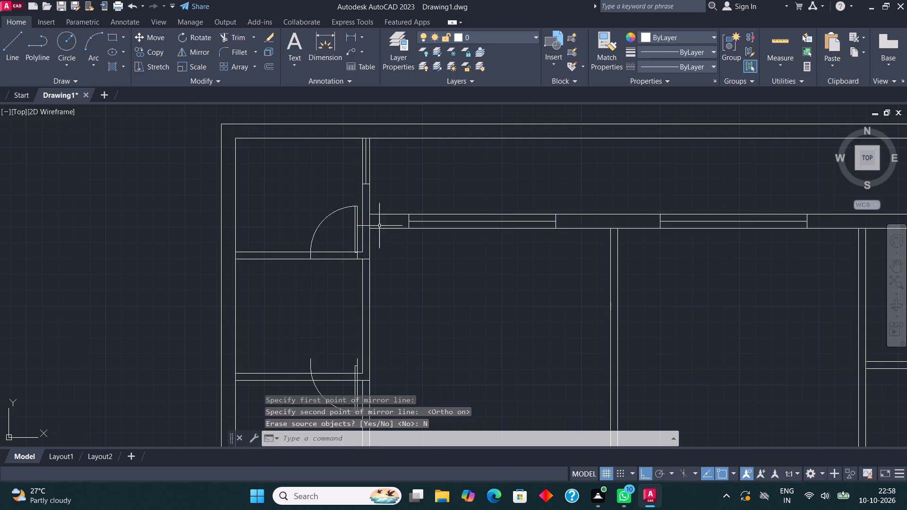
Move the mirrored door straight down until its jamb end sits on the upper face of the second room's bottom wall.
scroll(389, 283, "down", 2)
scroll(376, 331, "up", 3)
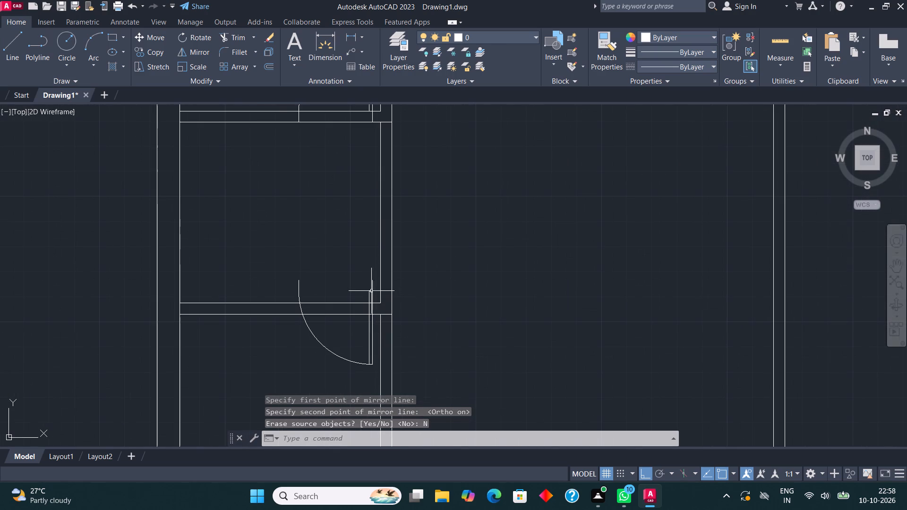
left_click(371, 290)
left_click(157, 37)
scroll(388, 318, "up", 2)
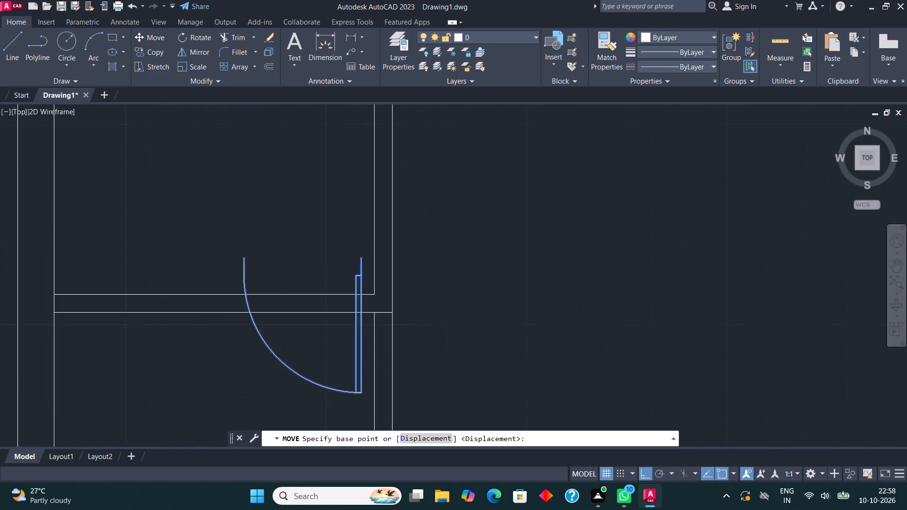
scroll(388, 318, "up", 1)
left_click(312, 170)
left_click(315, 258)
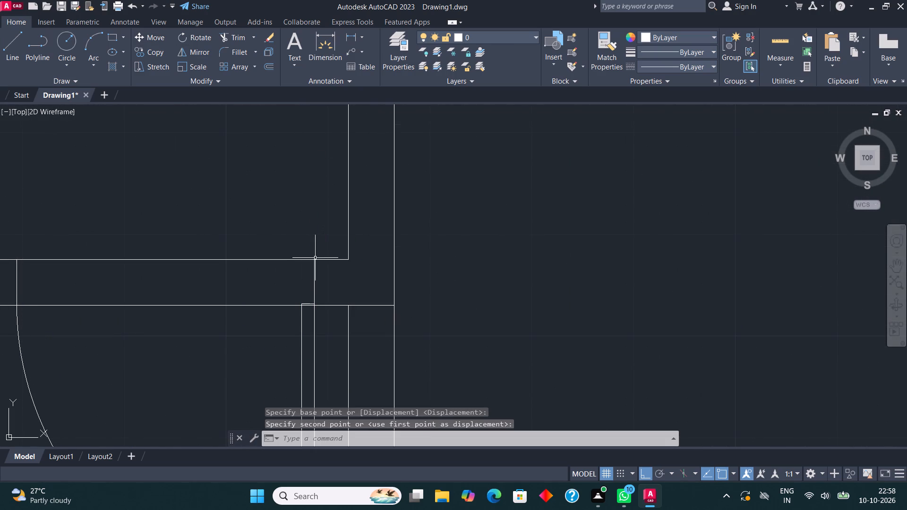
Copy that door onto the upper face of the windowed wall, just left of the partition between the two large rooms.
scroll(314, 228, "down", 4)
scroll(316, 280, "down", 1)
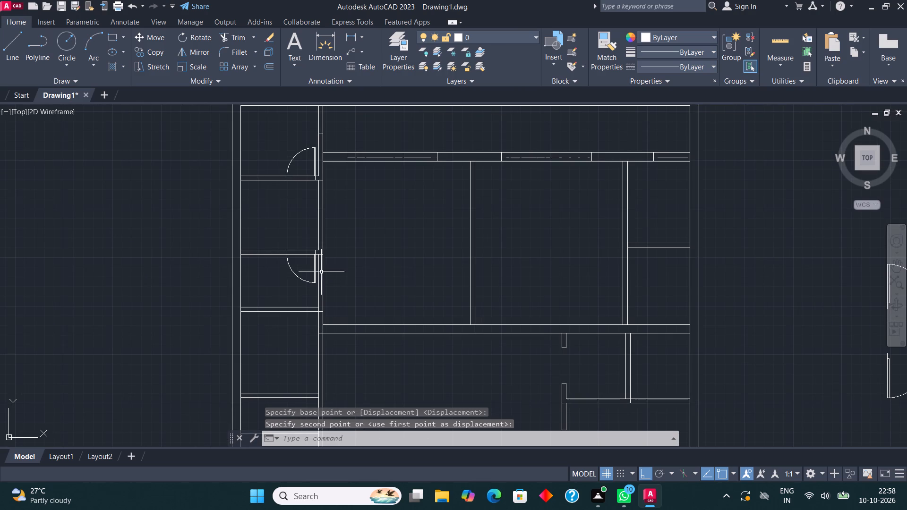
middle_click_drag(340, 267, 311, 306)
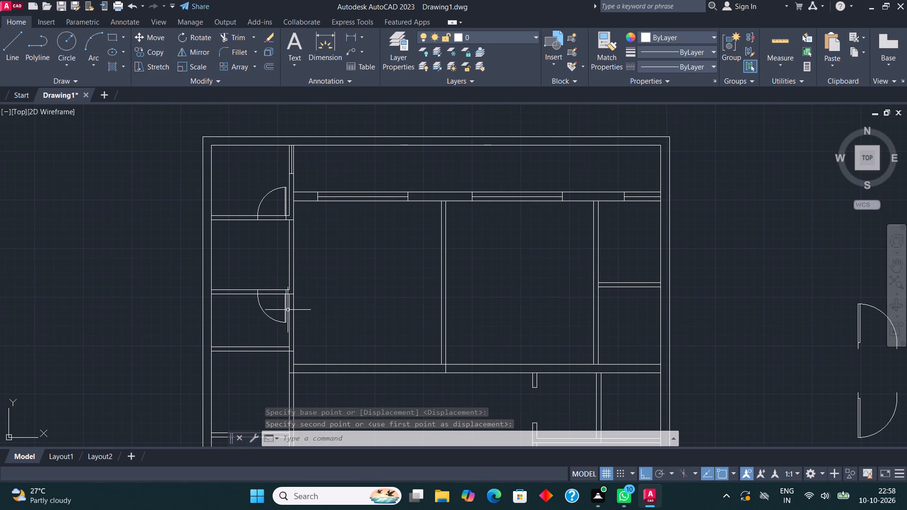
scroll(279, 305, "up", 2)
left_click(289, 313)
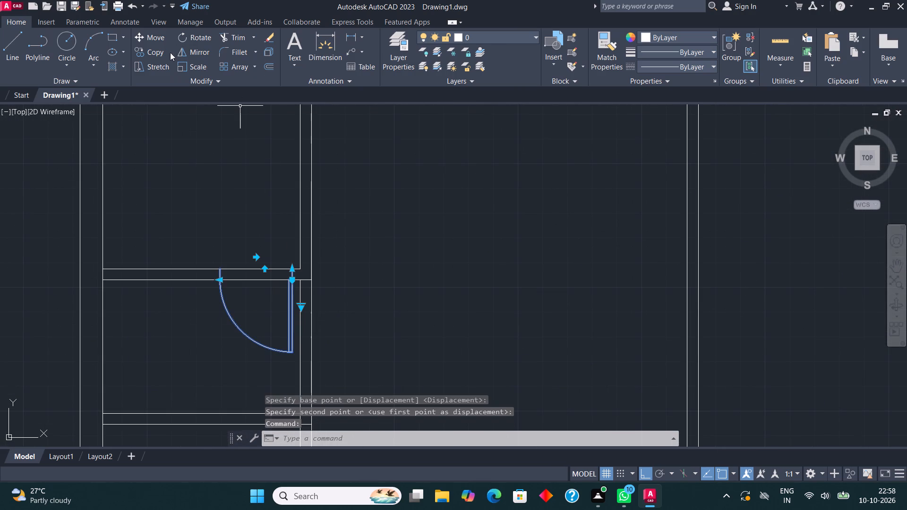
left_click(157, 52)
left_click(292, 269)
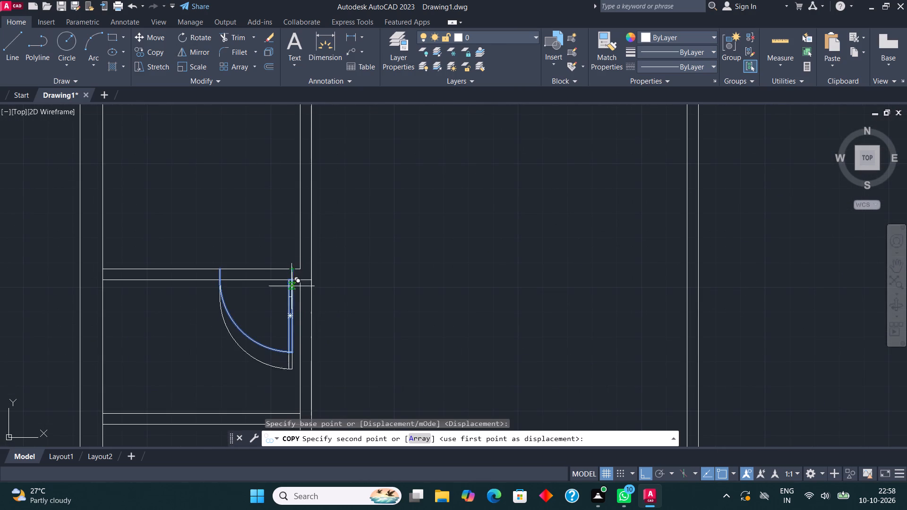
scroll(295, 299, "down", 3)
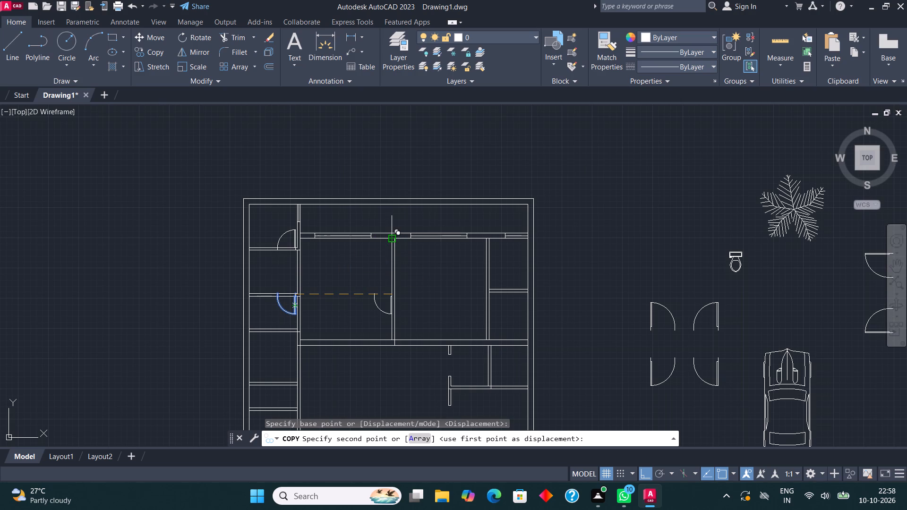
key("F8")
scroll(390, 236, "up", 5)
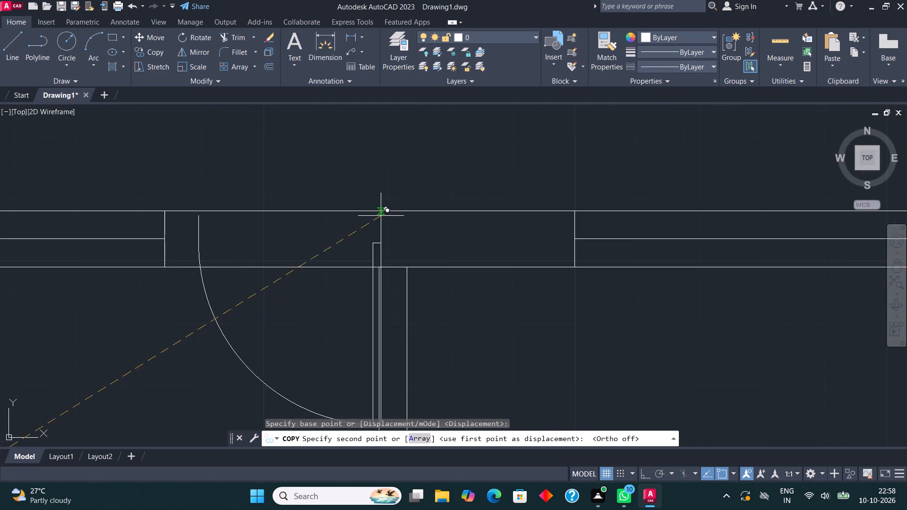
left_click(369, 209)
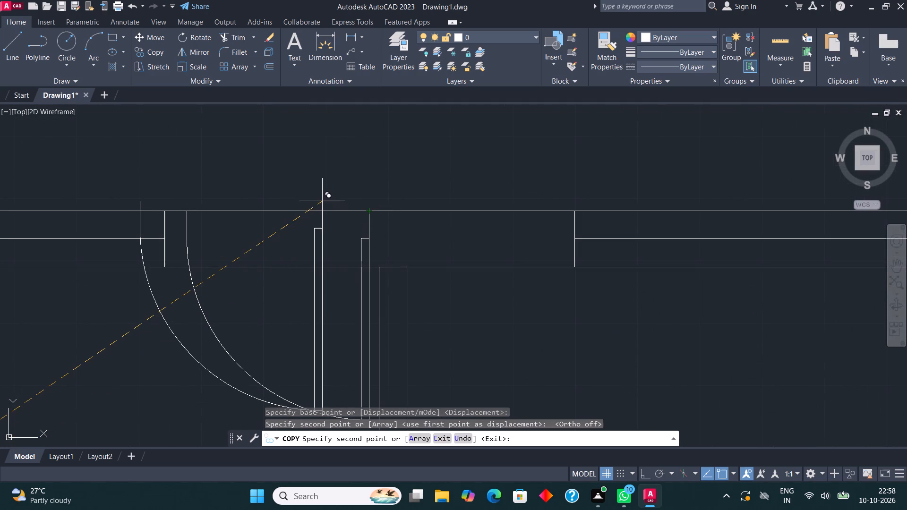
key("space")
Mirror the copied door across a vertical line through the partition between the two large rooms, keeping the original.
left_click(361, 245)
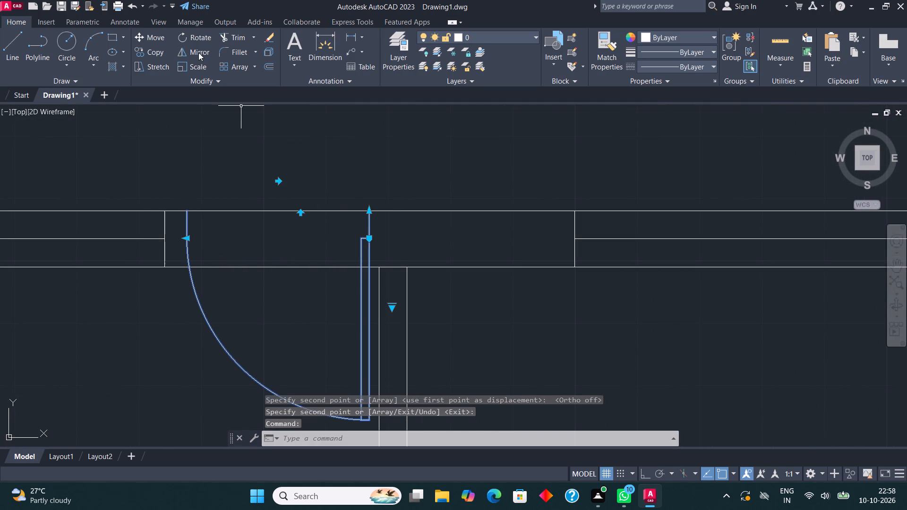
left_click(198, 52)
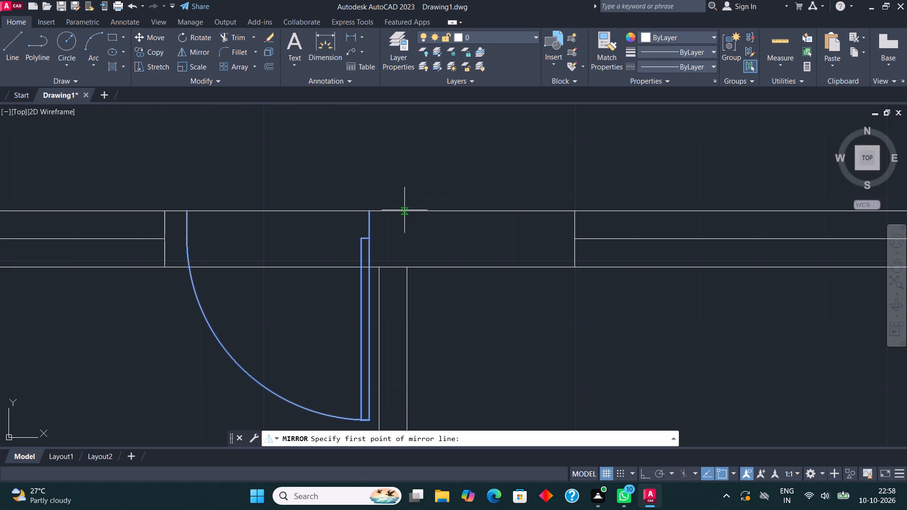
left_click(391, 211)
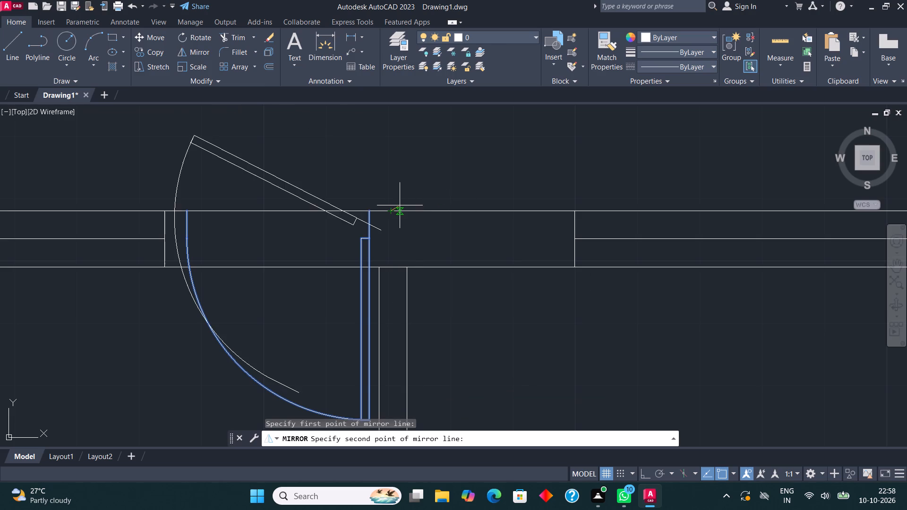
key("F8")
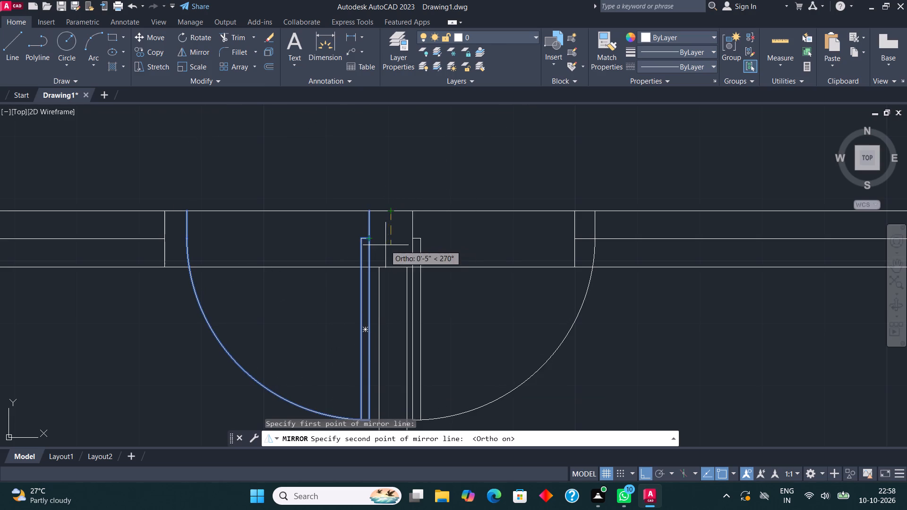
left_click(389, 257)
left_click(428, 436)
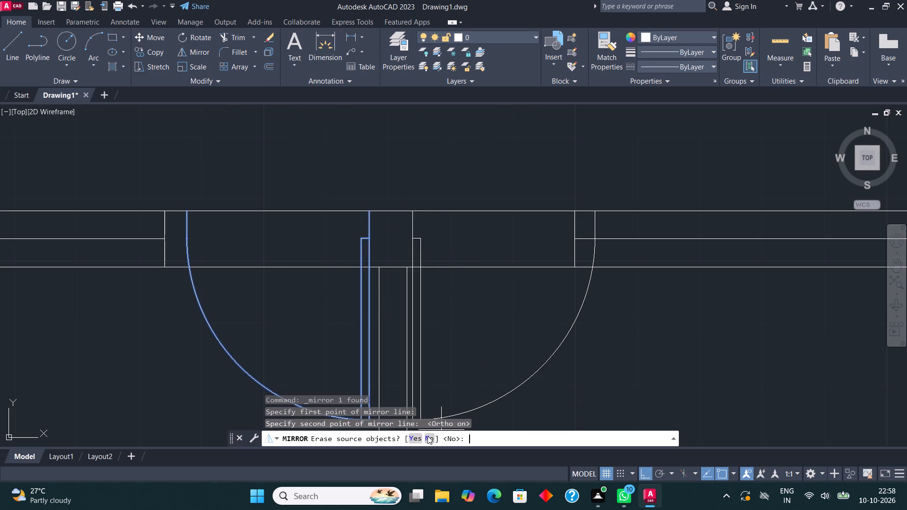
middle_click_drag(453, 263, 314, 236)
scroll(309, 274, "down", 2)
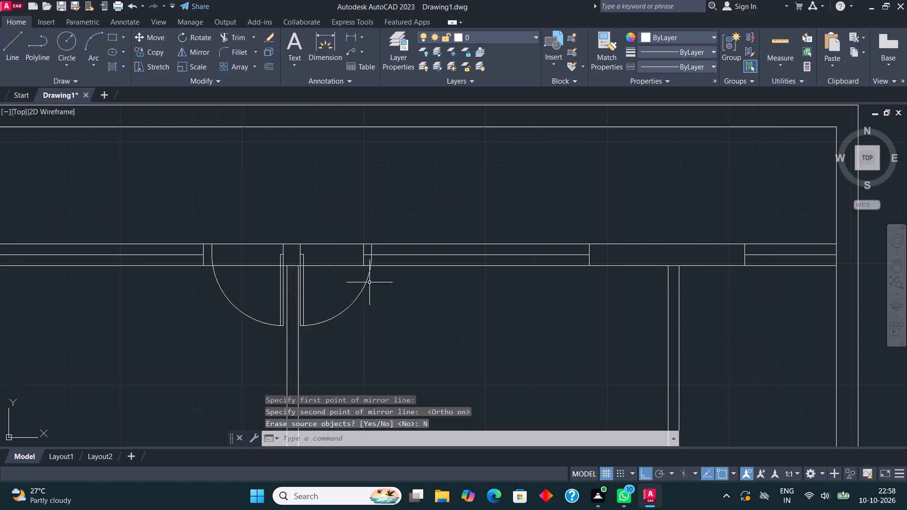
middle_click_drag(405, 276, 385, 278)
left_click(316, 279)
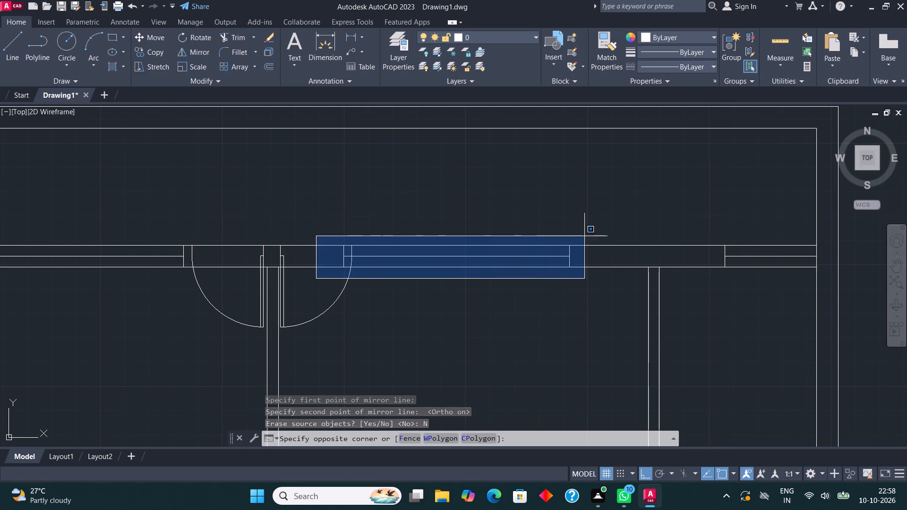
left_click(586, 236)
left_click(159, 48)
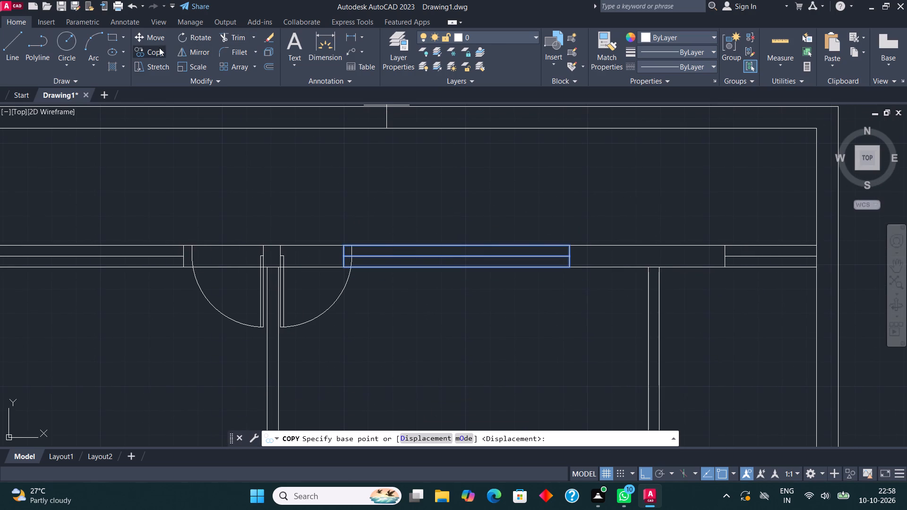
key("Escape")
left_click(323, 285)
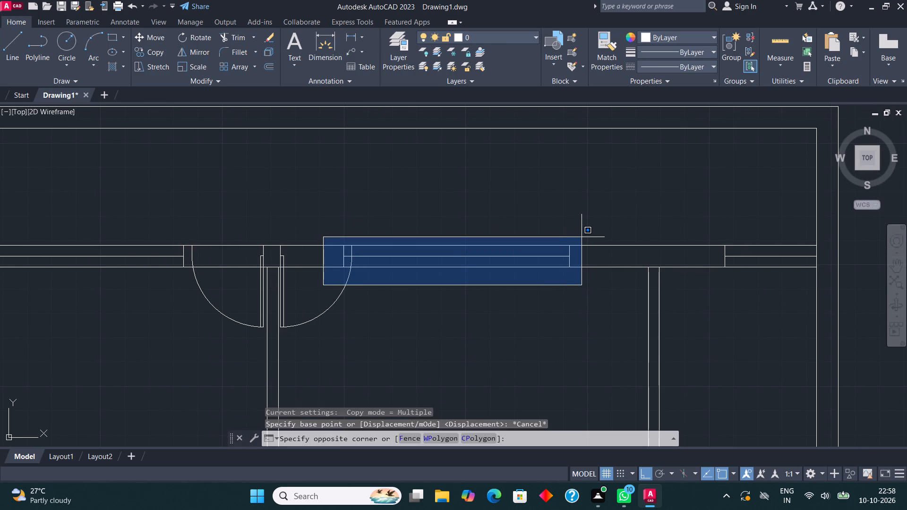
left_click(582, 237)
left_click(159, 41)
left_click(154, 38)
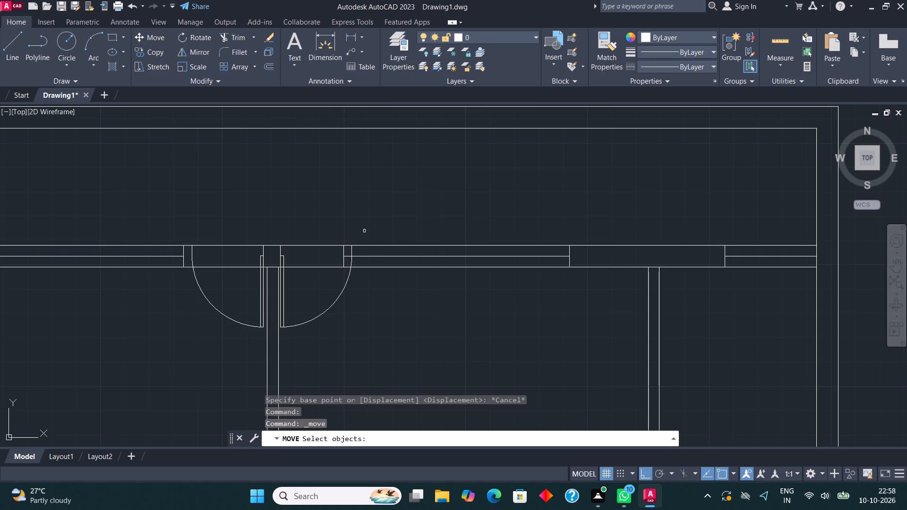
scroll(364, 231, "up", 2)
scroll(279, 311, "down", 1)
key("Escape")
Move the window beside the mirrored door horizontally to the right along its wall, clear of the door's jamb end.
left_click(275, 345)
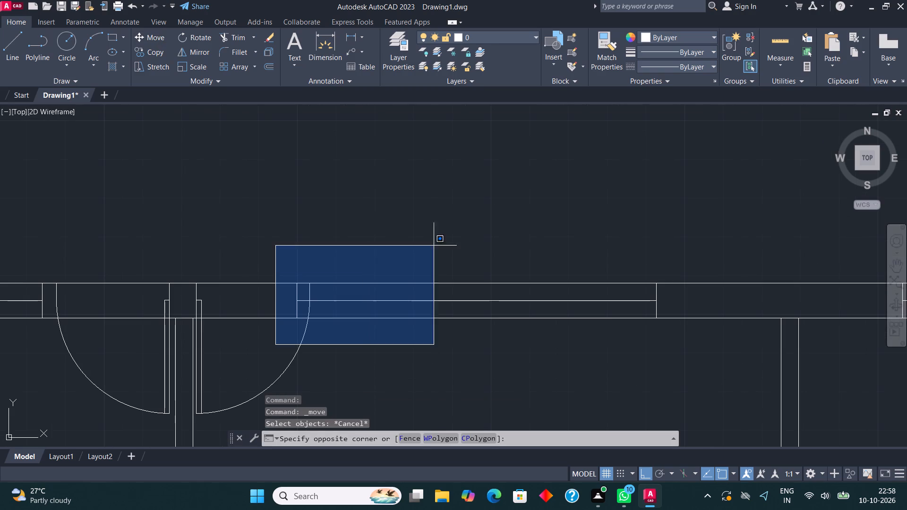
left_click(675, 248)
left_click(154, 34)
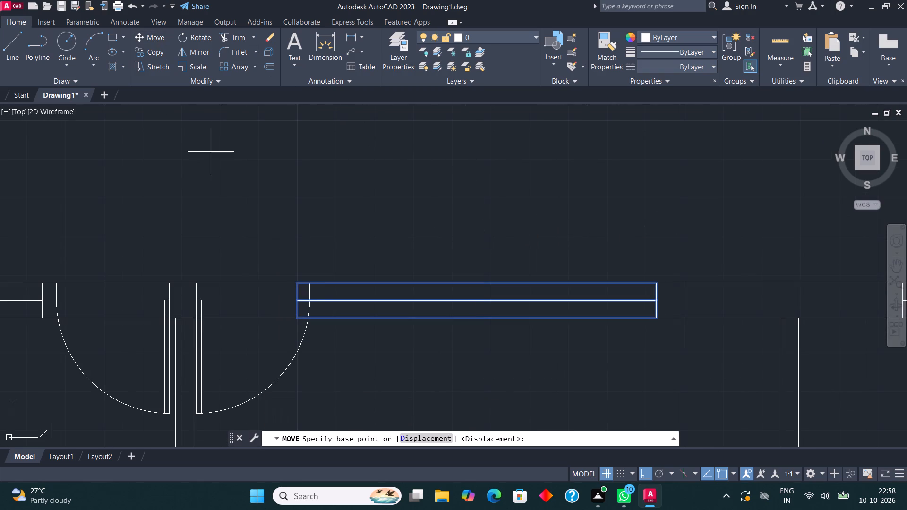
scroll(284, 283, "up", 1)
left_click(300, 283)
left_click(359, 286)
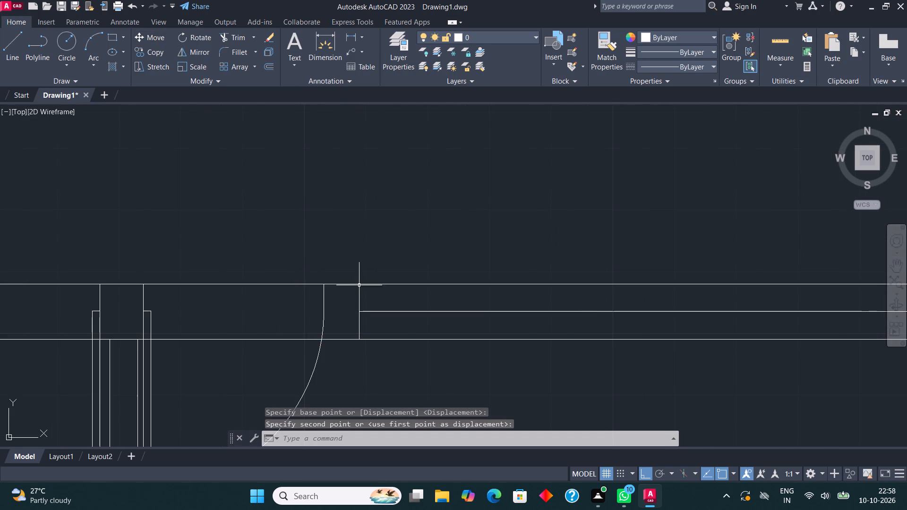
Mirror the door just right of the partition across a vertical line through its own swing.
scroll(334, 228, "down", 2)
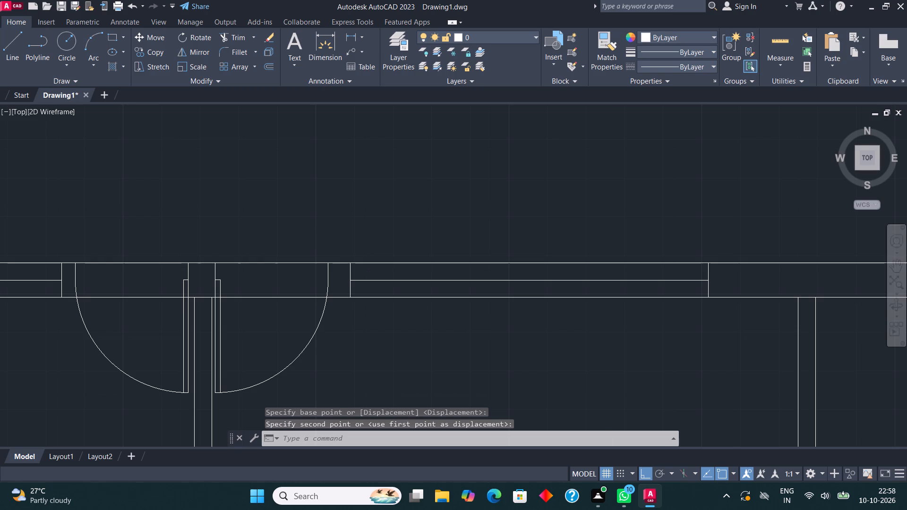
scroll(331, 234, "down", 4)
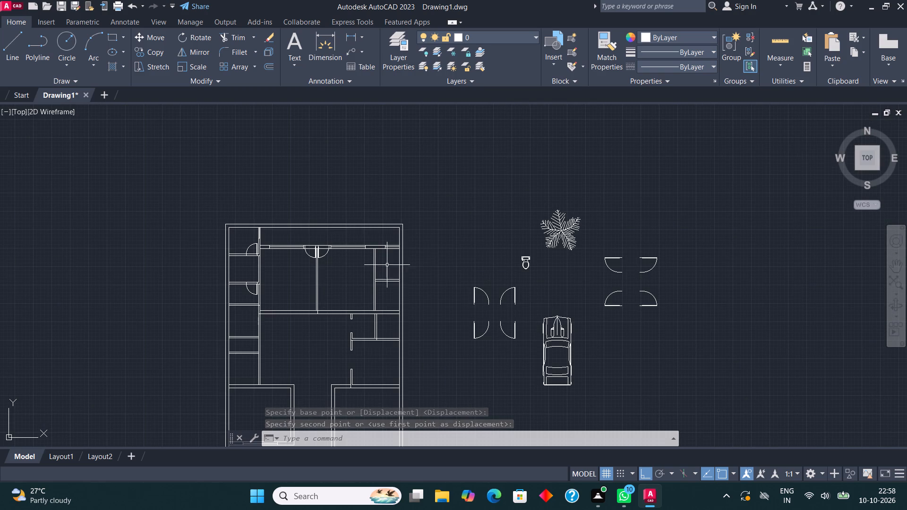
scroll(363, 250, "up", 3)
left_click(208, 260)
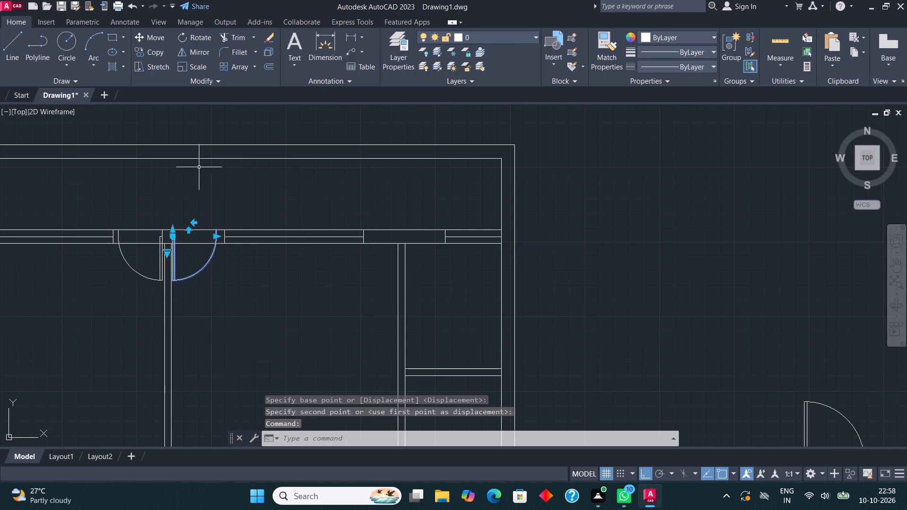
left_click(201, 47)
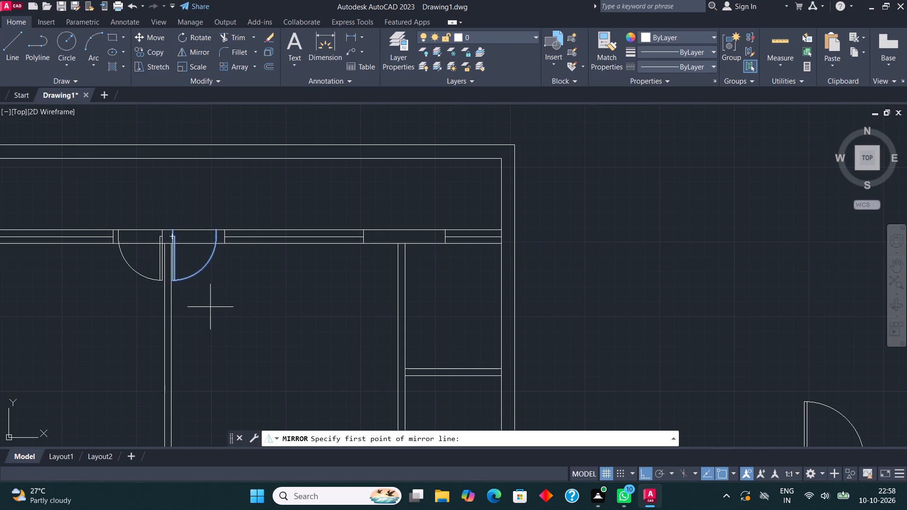
left_click(210, 307)
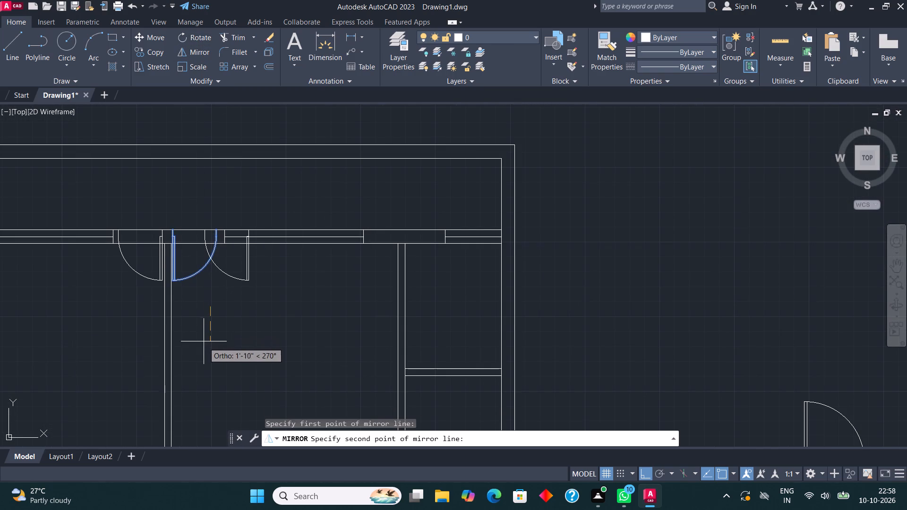
left_click(205, 348)
left_click(229, 272)
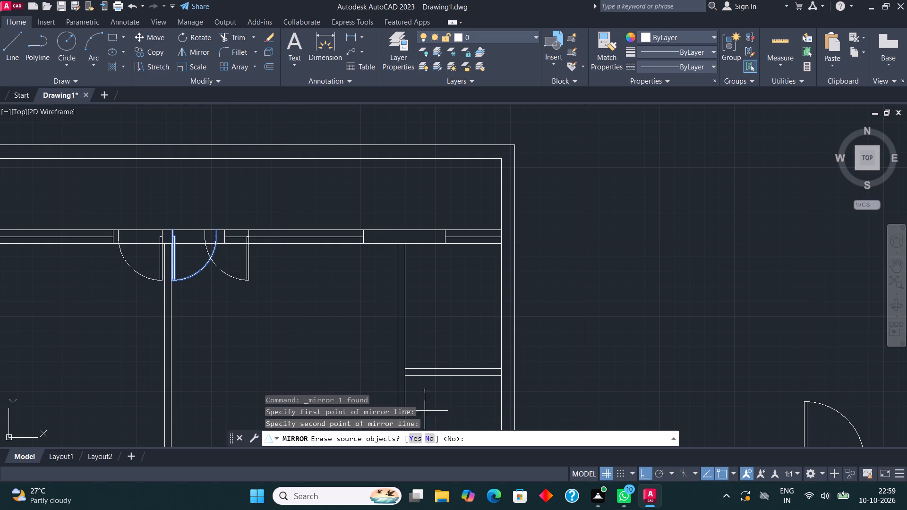
Keep the source door when completing the mirror beside the partition.
left_click(425, 440)
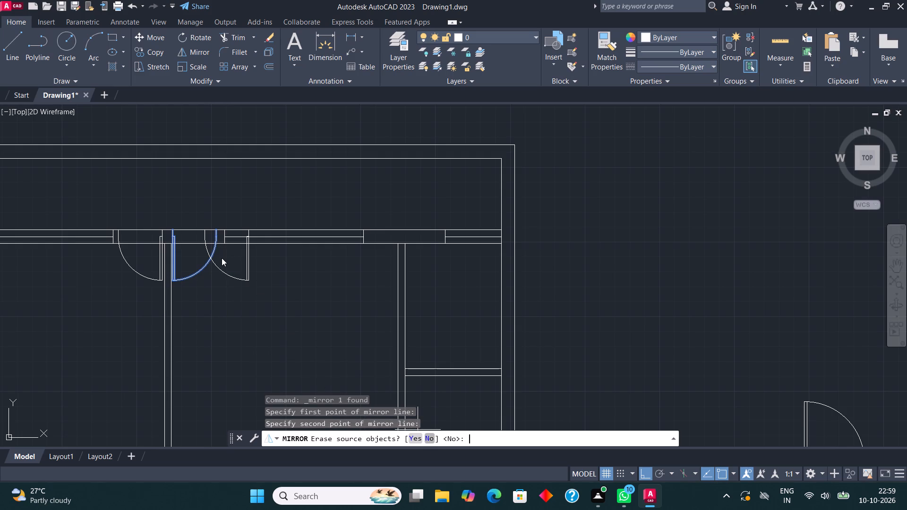
Copy the newly mirrored door horizontally out of the plan, into the empty space right of the outer wall.
left_click(255, 281)
left_click(225, 260)
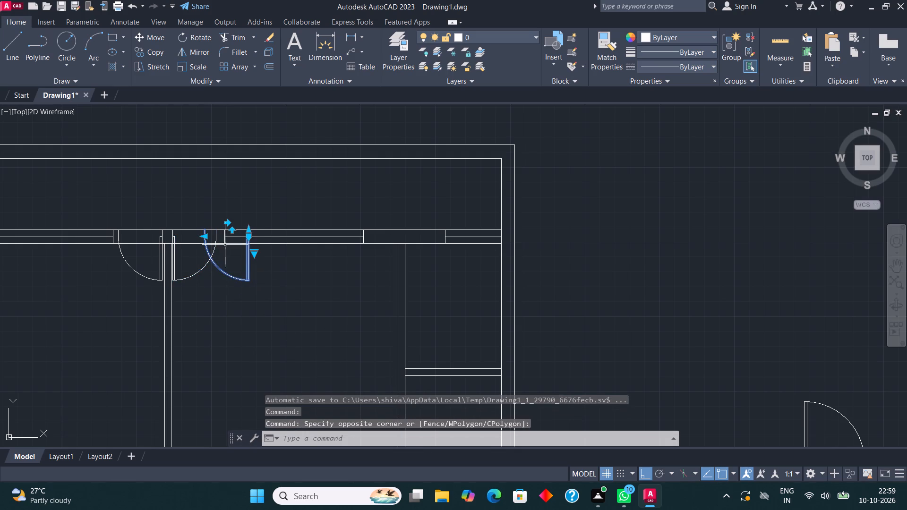
left_click(156, 53)
left_click(214, 268)
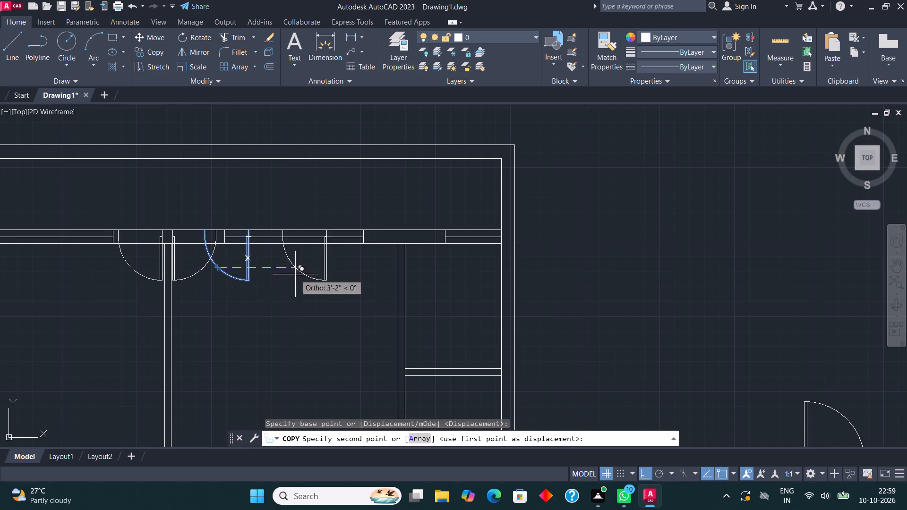
left_click(573, 274)
key("Escape")
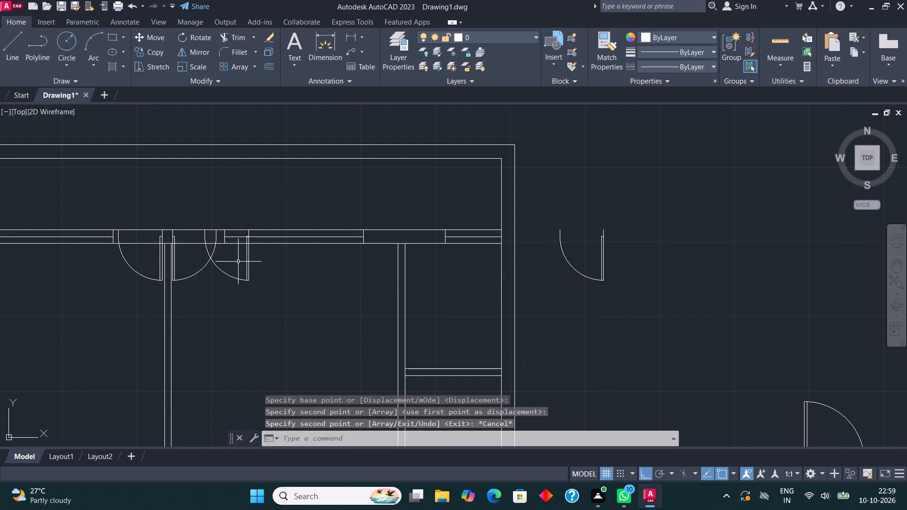
Erase the mirrored door that overlaps the other door and the window in the upper wall.
left_click(237, 262)
left_click(219, 303)
key("Delete")
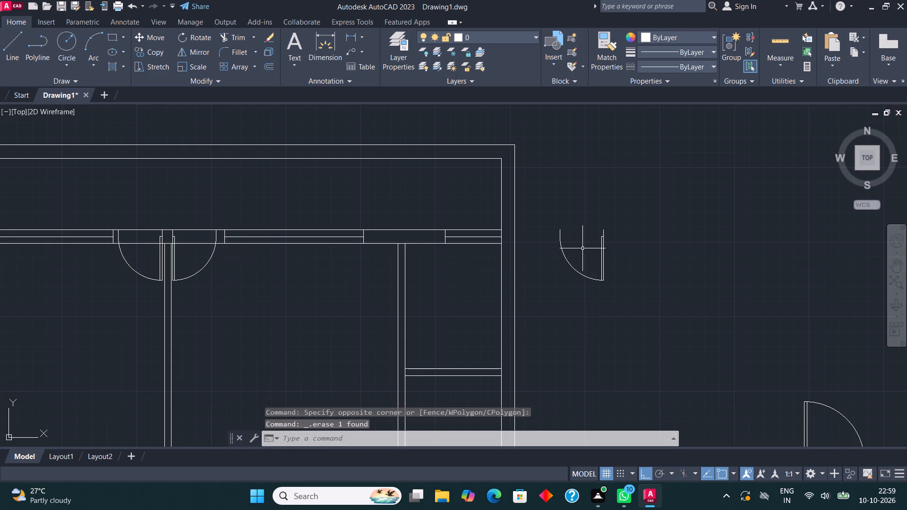
Mirror the door outside the plan across a horizontal line so a copy swings upward, keeping the original.
left_click(582, 248)
left_click(547, 306)
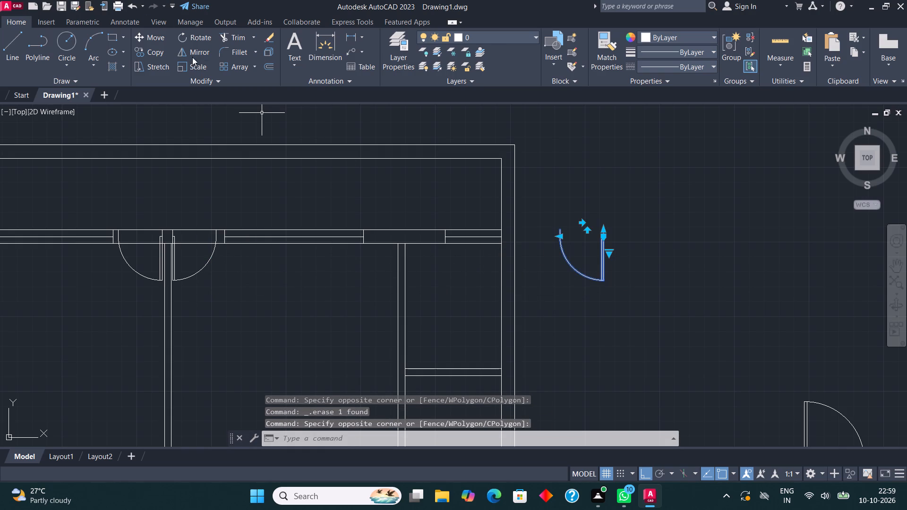
left_click(193, 53)
left_click(645, 253)
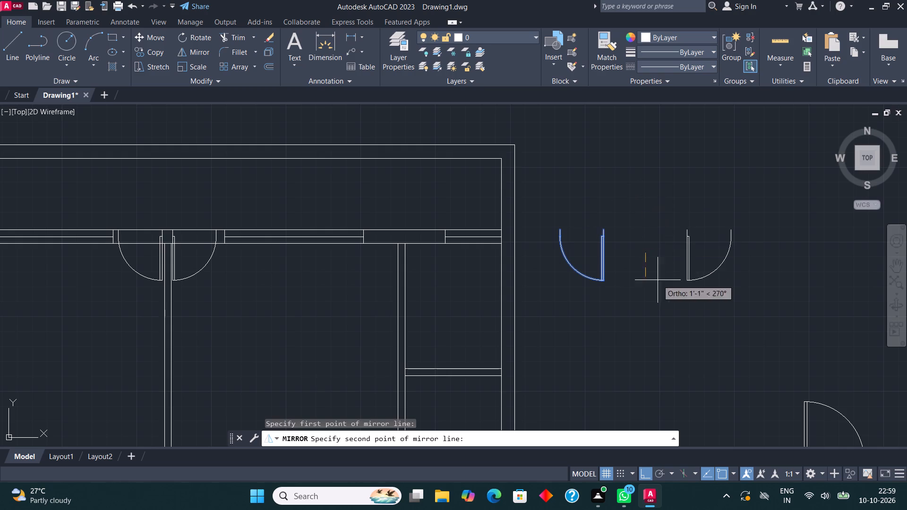
left_click(566, 317)
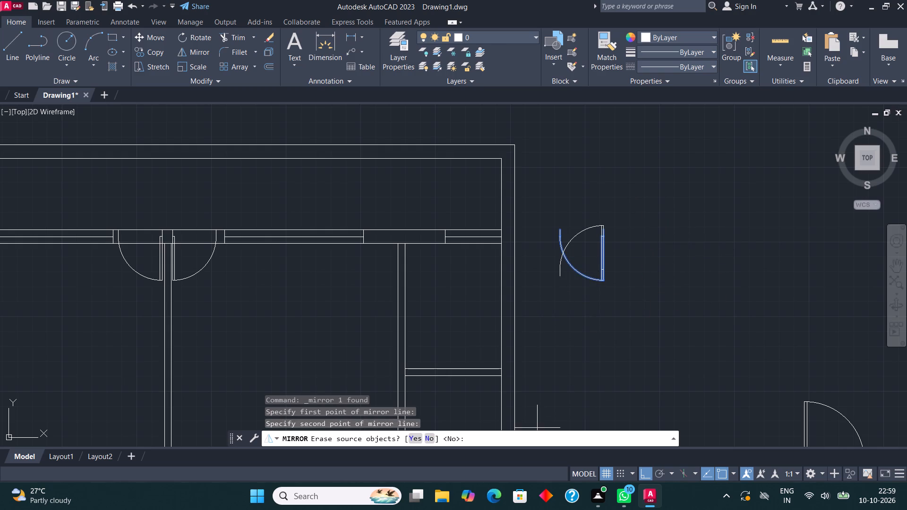
left_click(428, 437)
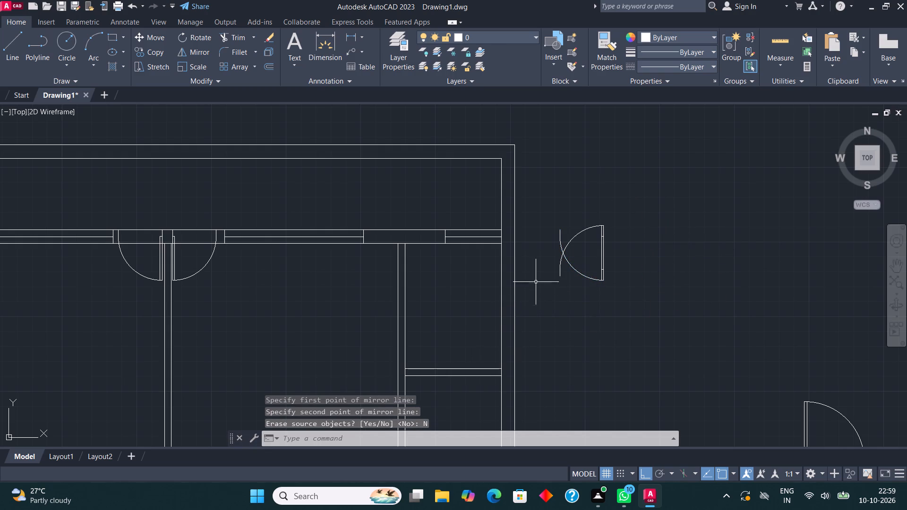
Mirror the upward-swinging door across a vertical line just to its right, keeping the original.
left_click(573, 235)
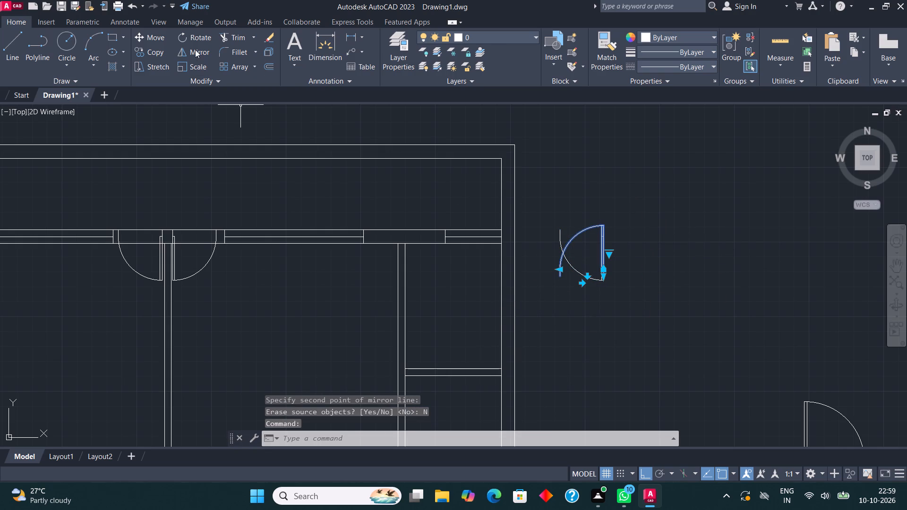
left_click(195, 50)
left_click(624, 268)
left_click(625, 297)
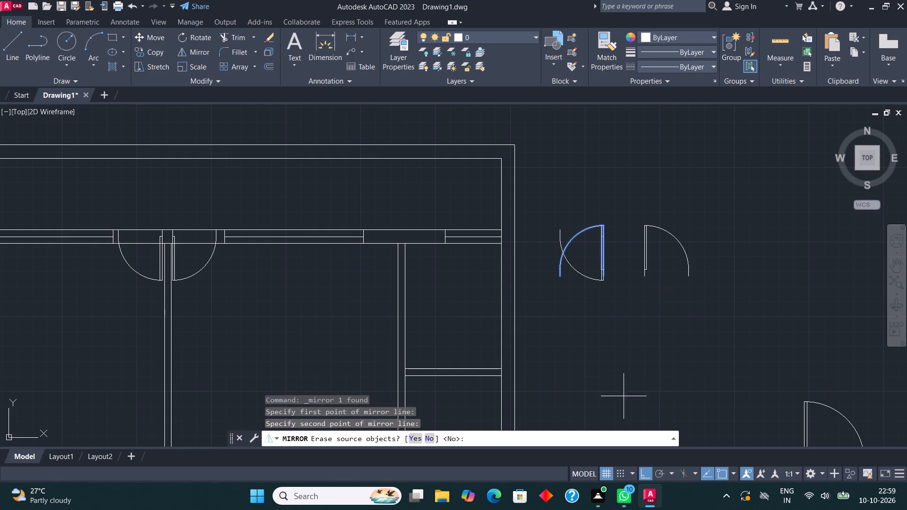
left_click(429, 435)
Copy the new upward-swinging door by its jamb end onto the lower wall of the small upper-right room, beside its partition.
left_click(665, 219)
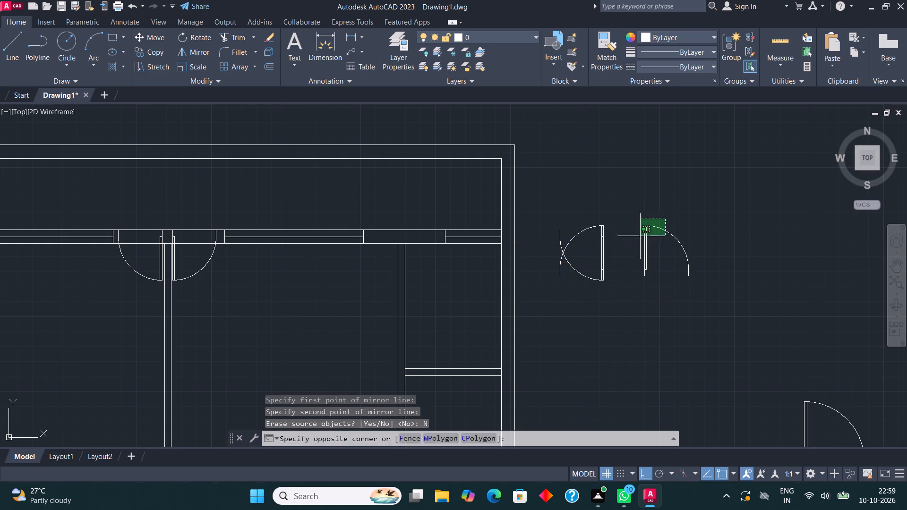
left_click(638, 239)
left_click(156, 54)
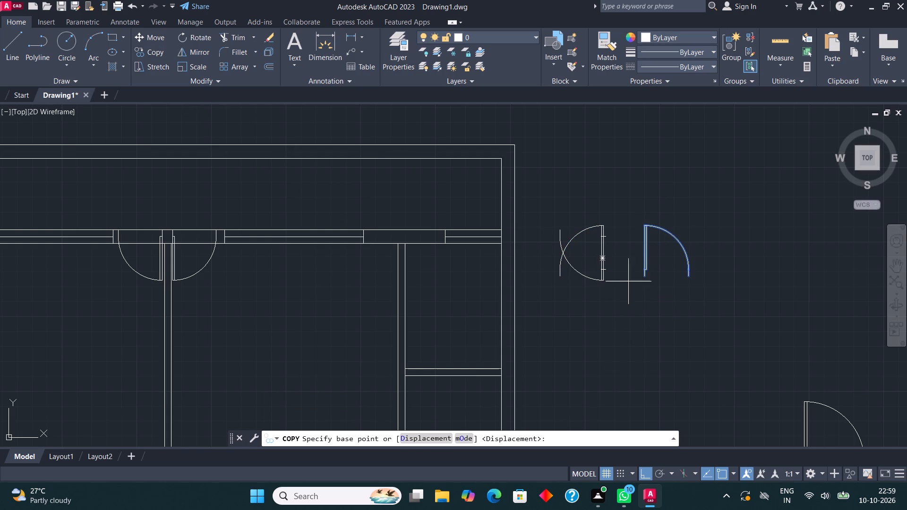
left_click(647, 279)
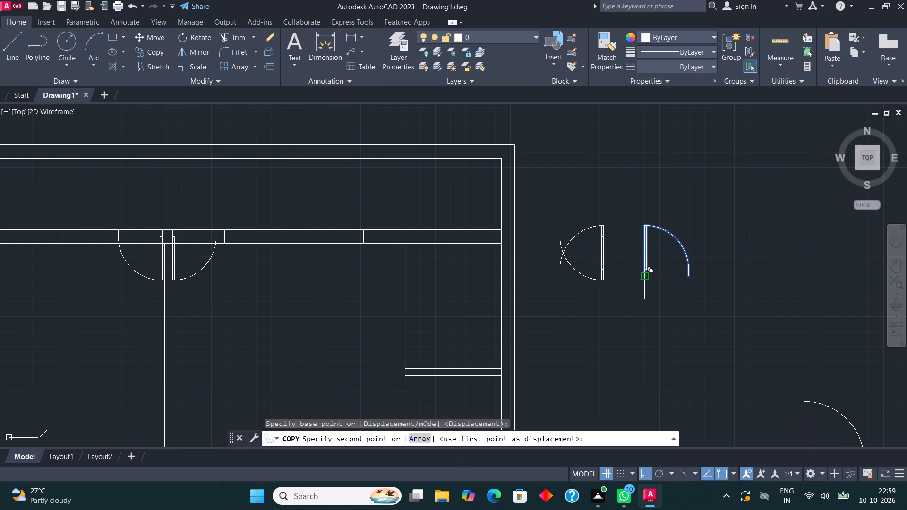
key("F8")
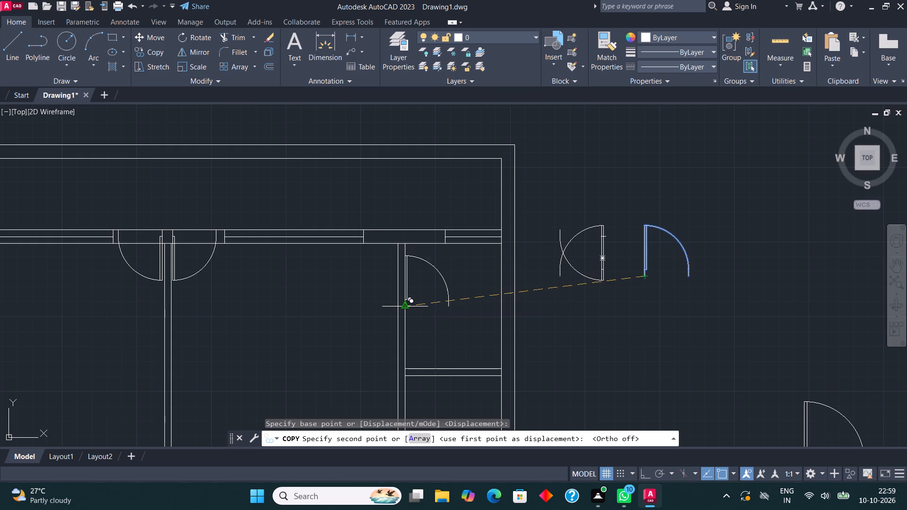
scroll(409, 399, "up", 3)
left_click(394, 308)
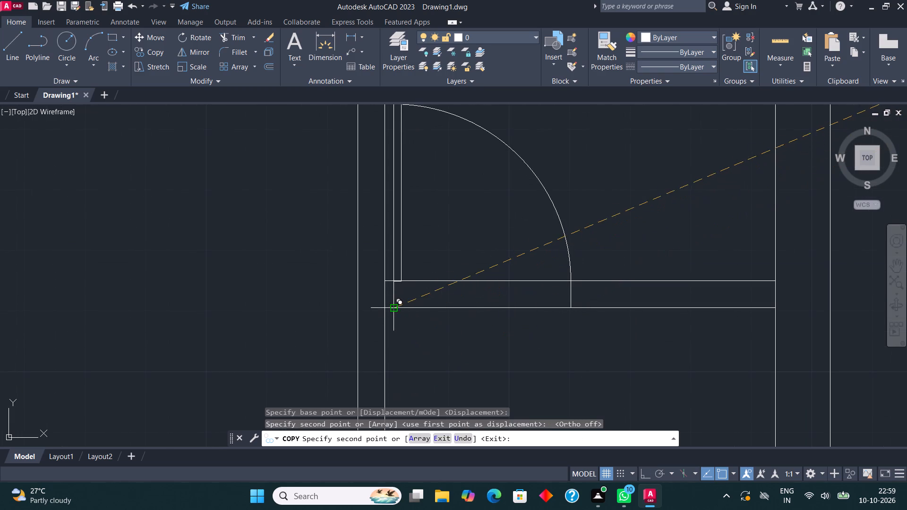
scroll(428, 251, "down", 3)
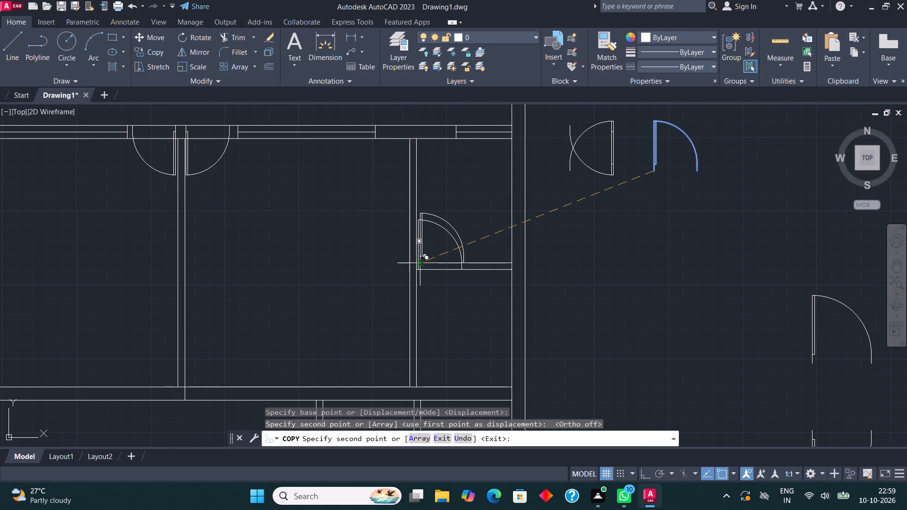
key("Escape")
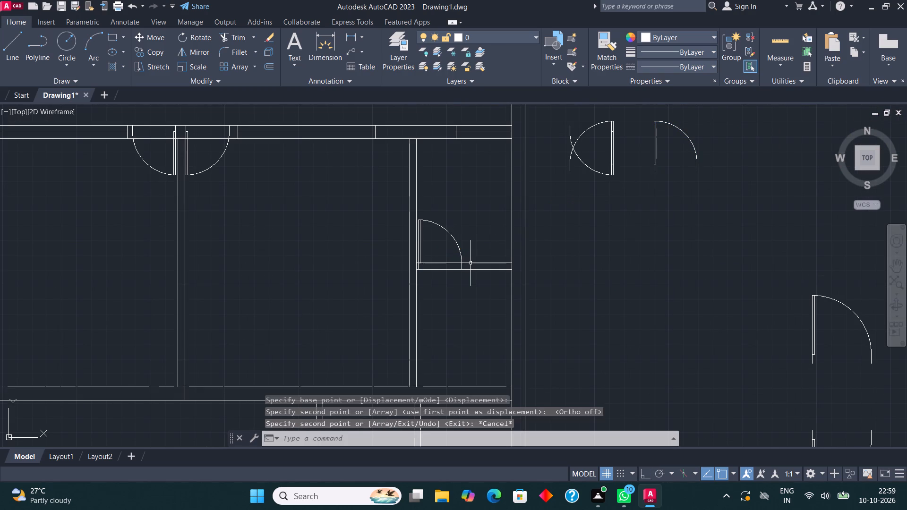
Copy the upper-right door of the larger four-door set onto the large rooms' lower wall, just left of their partition, swinging upward.
scroll(452, 262, "down", 2)
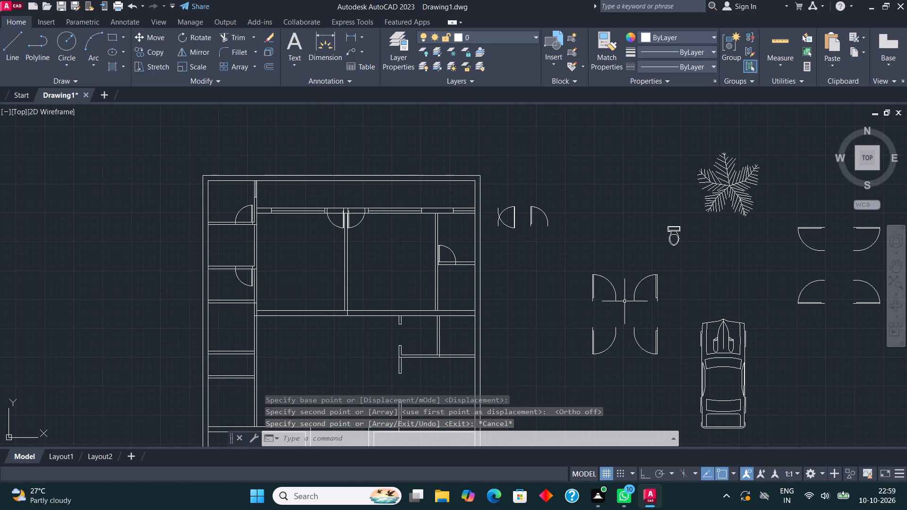
scroll(627, 307, "up", 1)
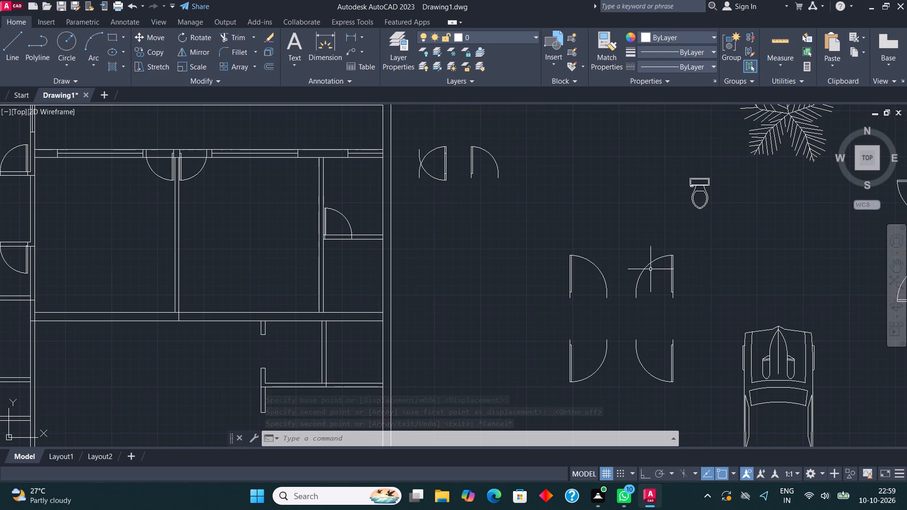
left_click(685, 291)
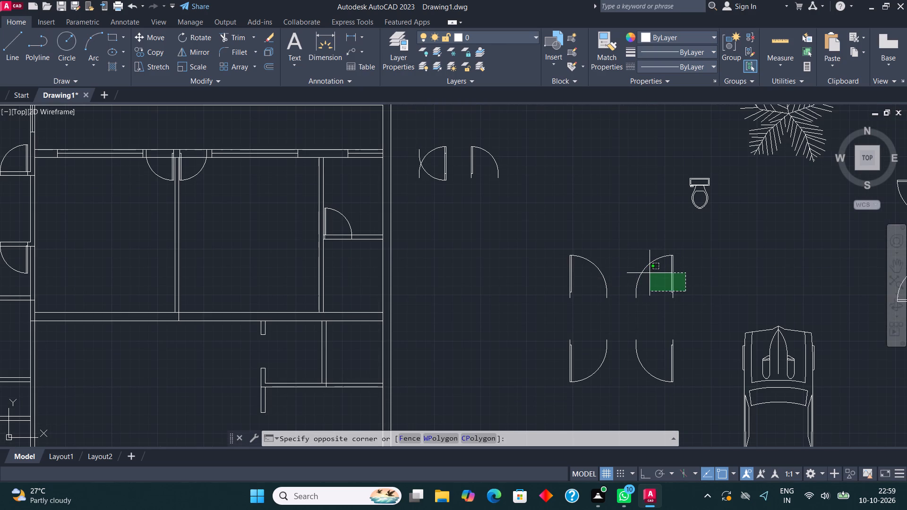
left_click(650, 273)
left_click(140, 49)
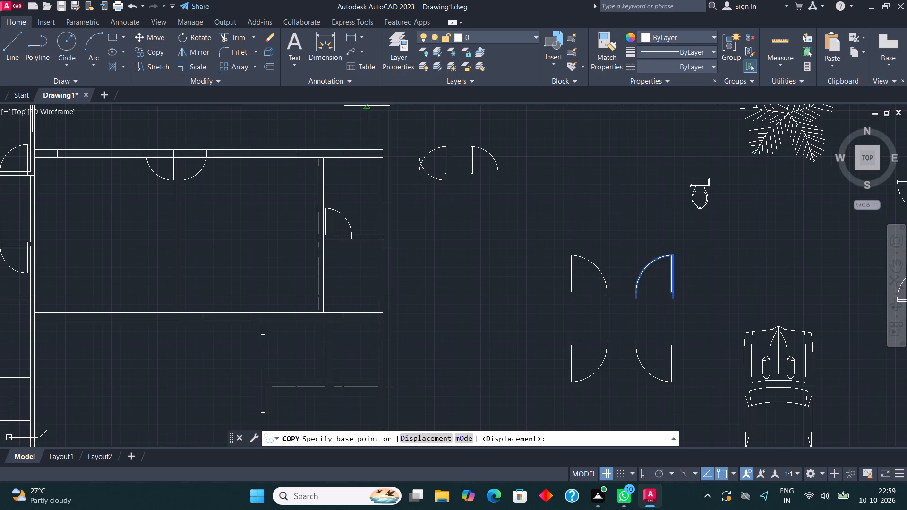
left_click(675, 301)
scroll(687, 303, "down", 1)
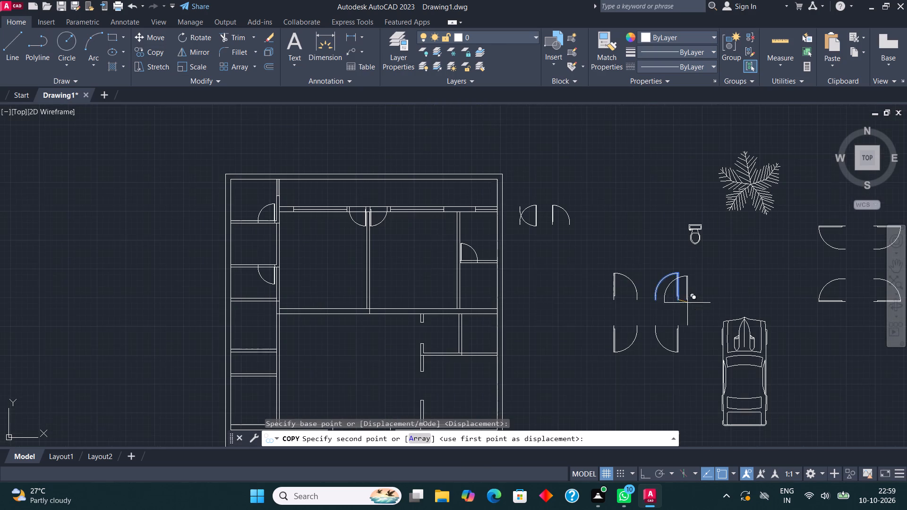
scroll(353, 310, "up", 3)
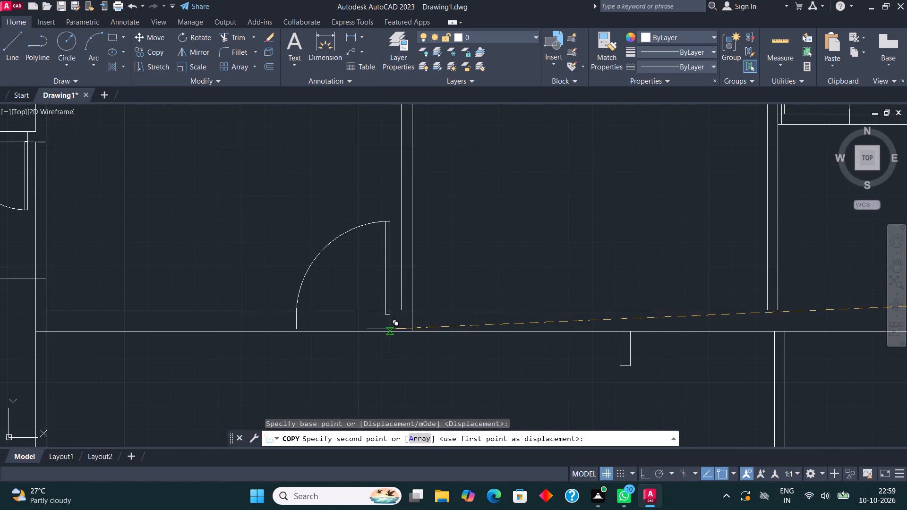
left_click(390, 330)
key("Escape")
Mirror this door across a vertical line through the partition between the two large rooms, keeping the original.
left_click(342, 246)
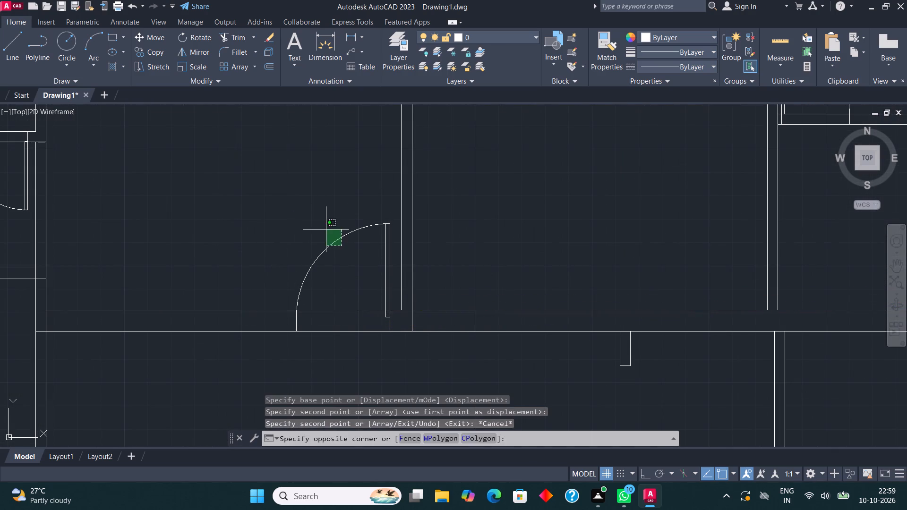
left_click(320, 221)
left_click(190, 49)
scroll(397, 324, "up", 2)
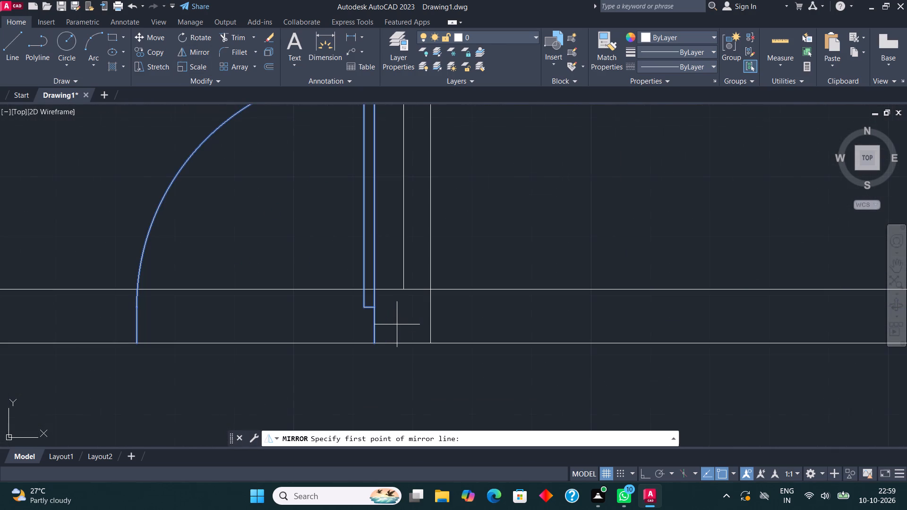
left_click(407, 343)
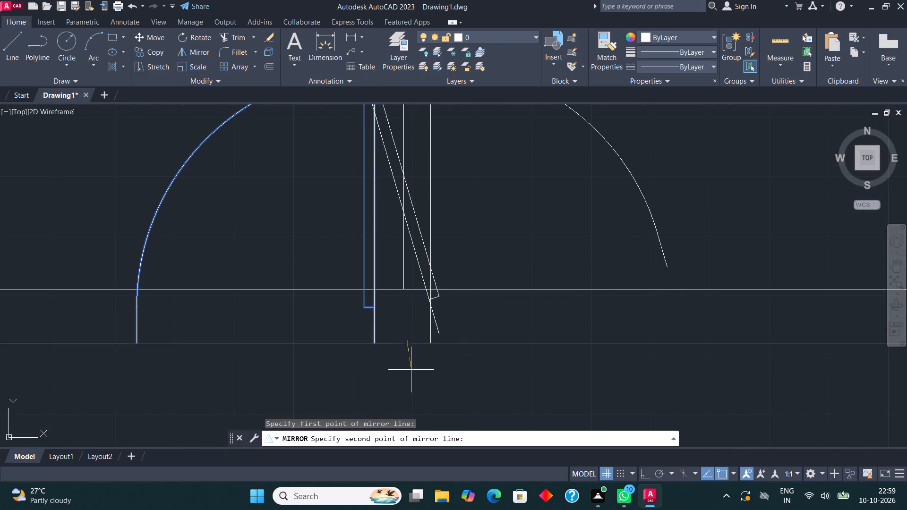
key("F8")
left_click(411, 370)
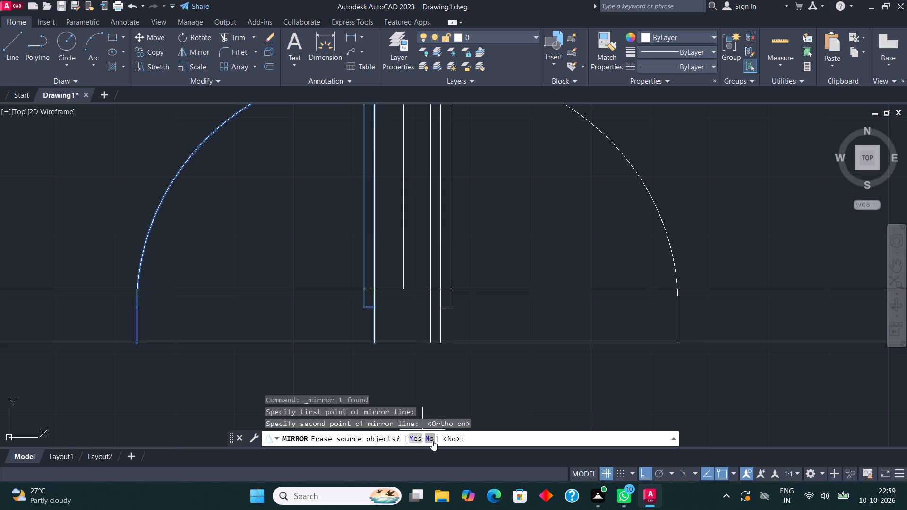
left_click(432, 441)
Copy the upper-left door of the far-right four-door set by its jamb end onto the lower-left room's right wall, near its upper corner.
scroll(419, 270, "down", 4)
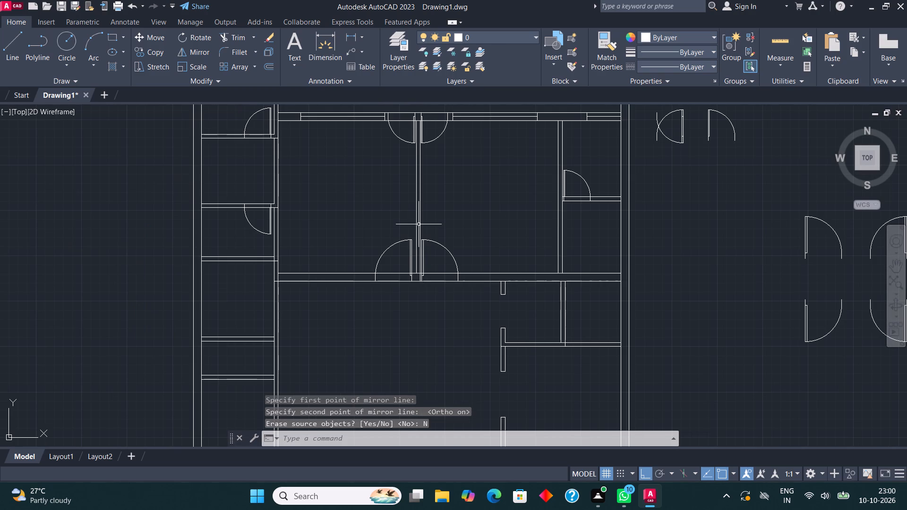
scroll(425, 224, "down", 3)
scroll(530, 240, "up", 3)
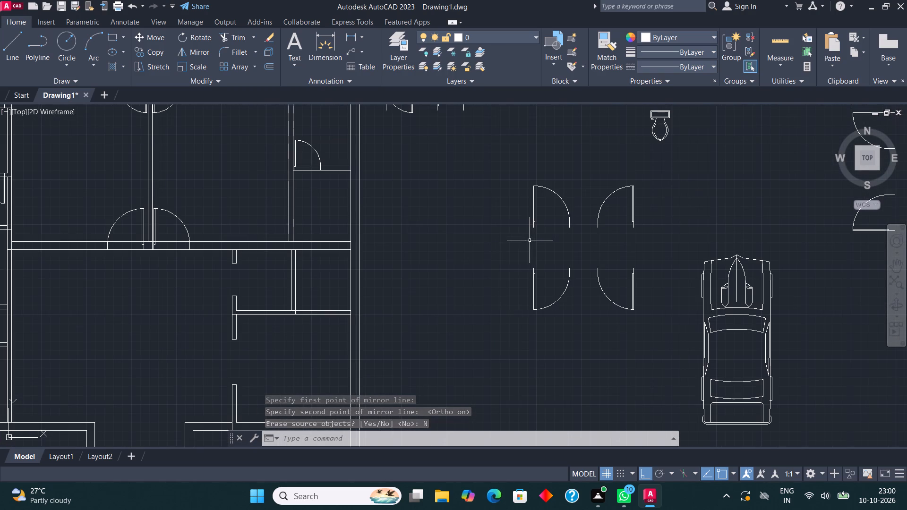
scroll(404, 282, "down", 1)
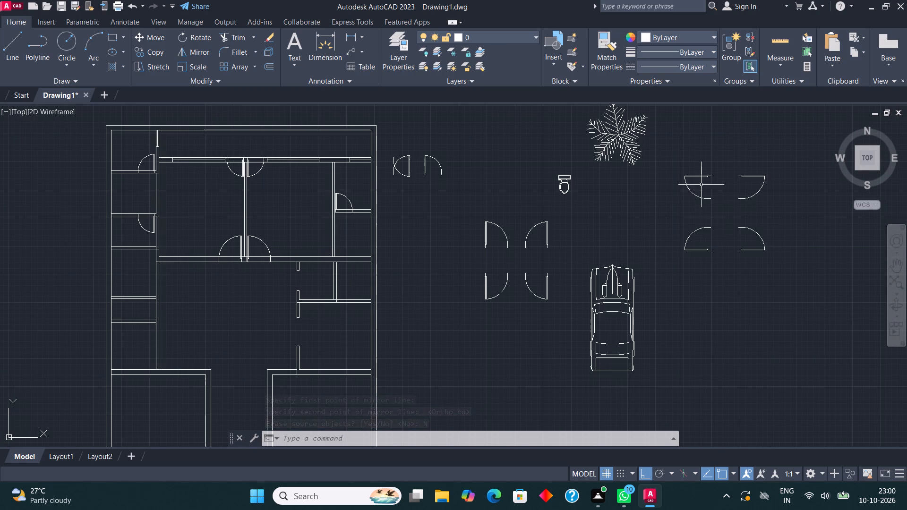
left_click(701, 170)
left_click(644, 208)
left_click(140, 51)
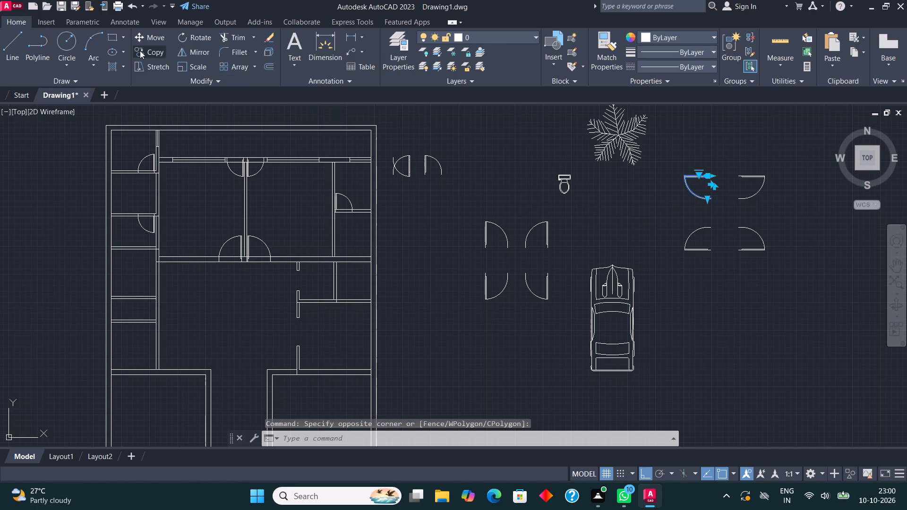
scroll(712, 174, "up", 4)
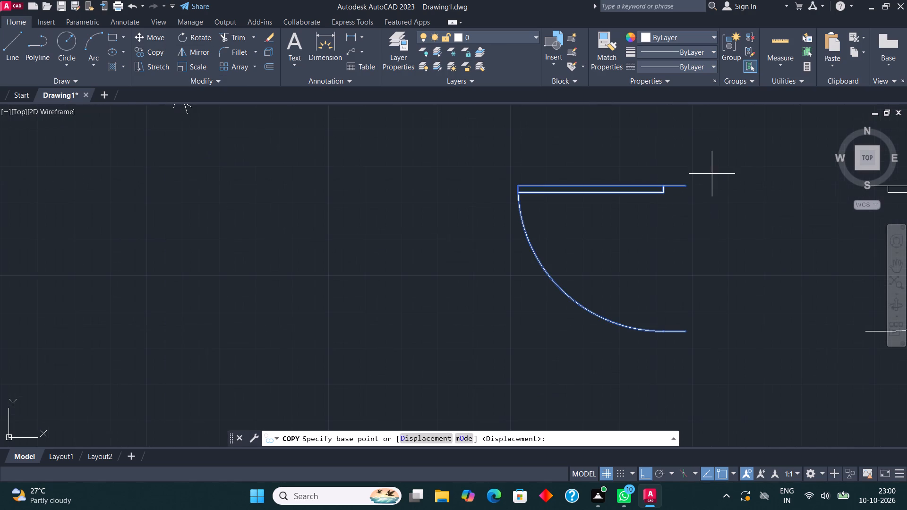
left_click(685, 186)
scroll(731, 164, "down", 3)
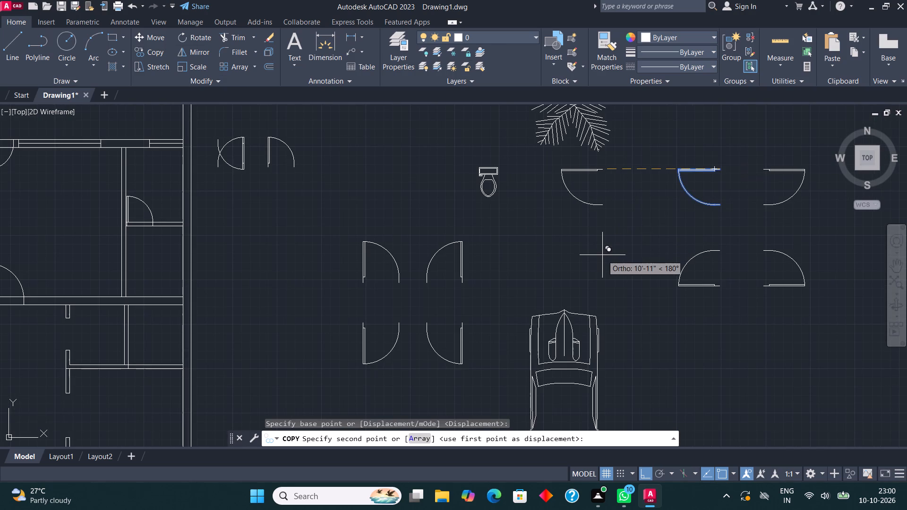
key("F8")
scroll(600, 263, "down", 2)
scroll(639, 198, "down", 1)
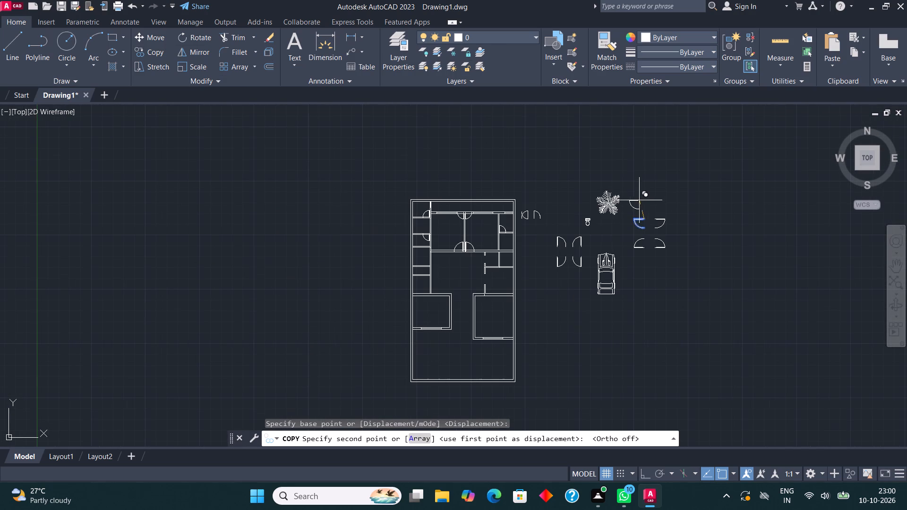
scroll(459, 297, "up", 4)
scroll(402, 306, "up", 2)
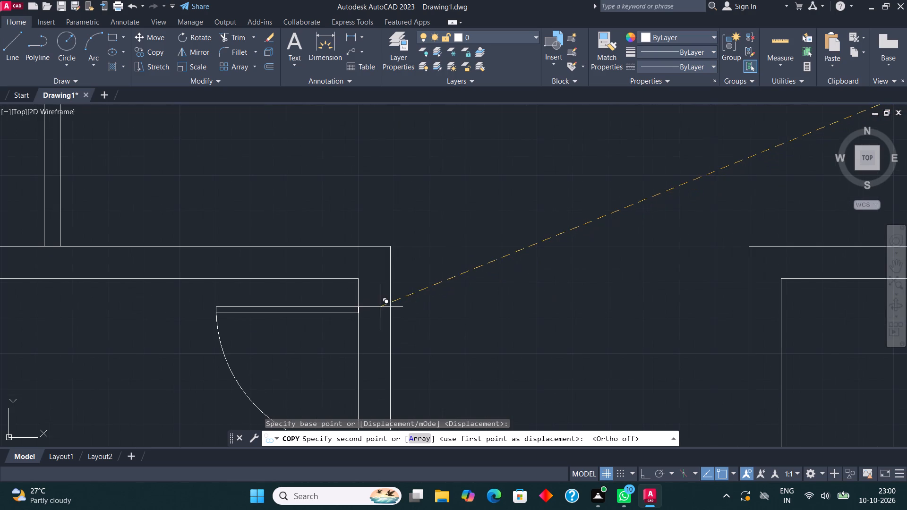
left_click(386, 307)
key("Escape")
Copy the upper-right door of the far-right four-door set by its jamb end onto the lower-right room's left wall, near its upper corner.
scroll(444, 200, "down", 4)
middle_click_drag(454, 219, 323, 296)
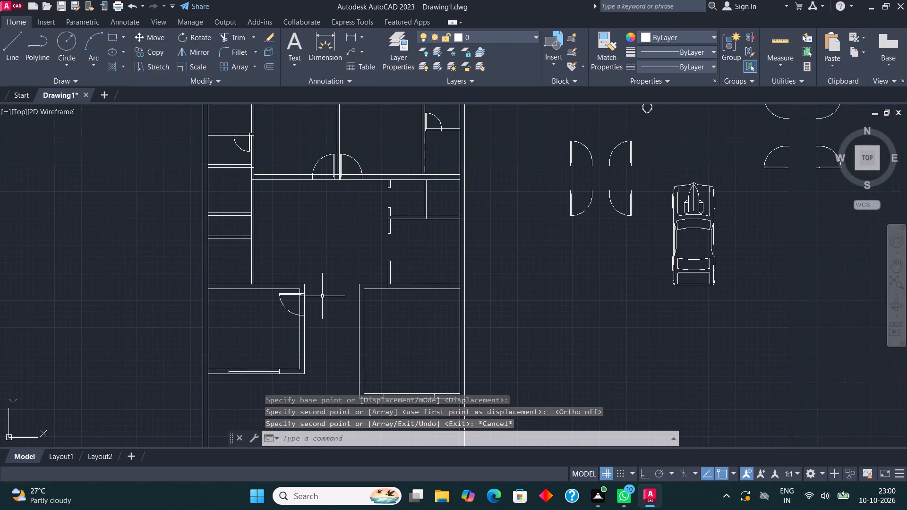
scroll(320, 296, "down", 1)
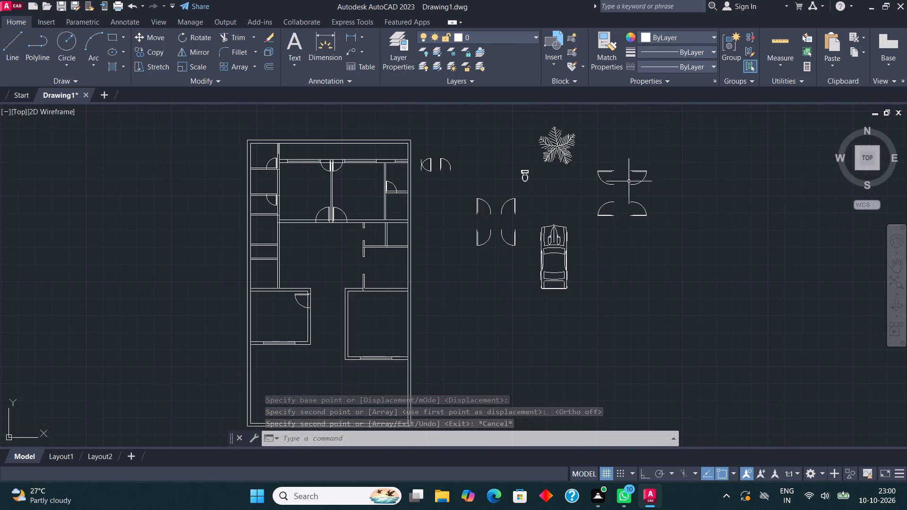
scroll(624, 171, "up", 2)
left_click(638, 171)
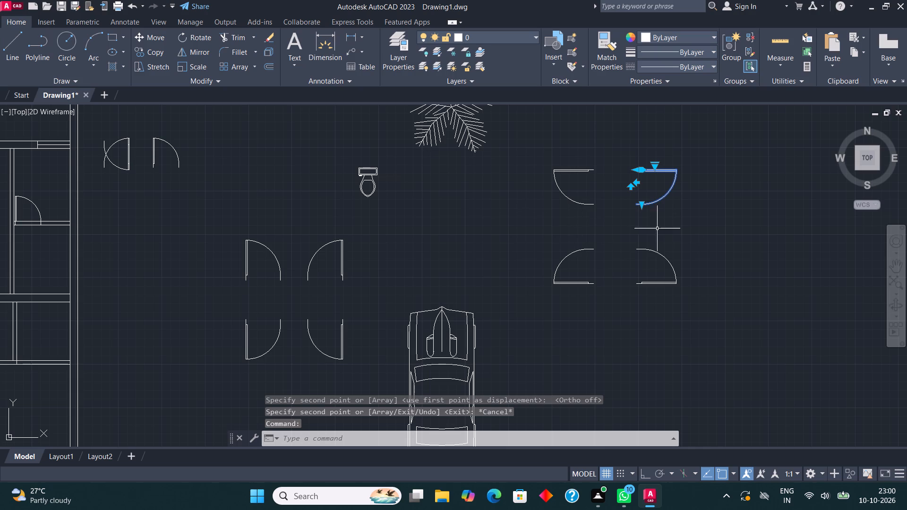
left_click(159, 58)
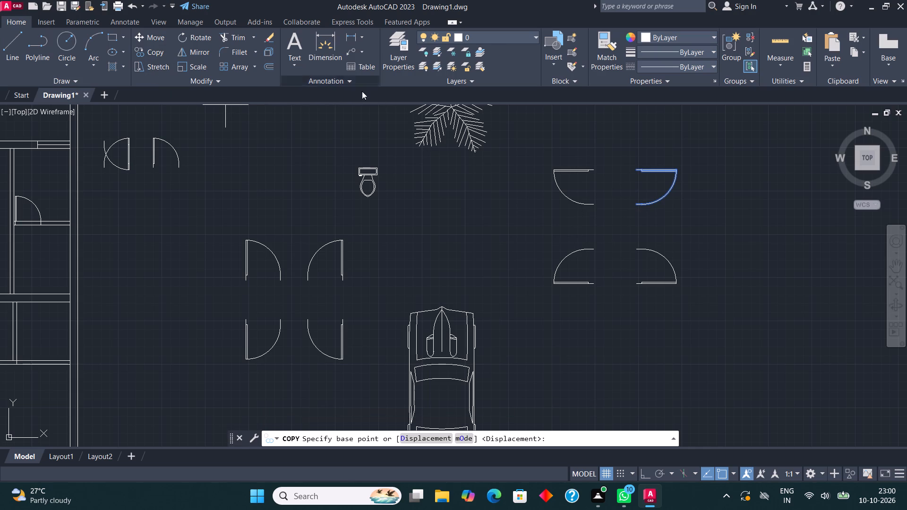
scroll(633, 153, "up", 2)
left_click(638, 194)
scroll(649, 176, "down", 3)
scroll(596, 190, "down", 1)
scroll(342, 323, "up", 3)
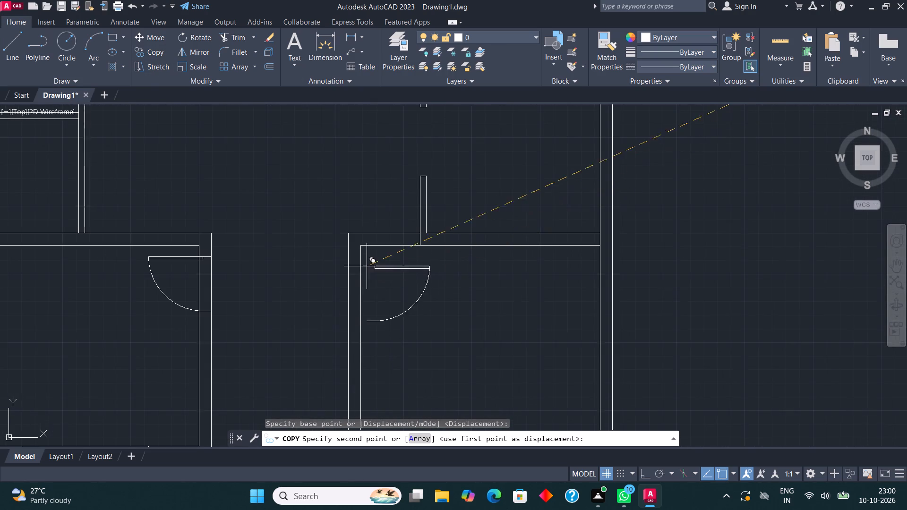
scroll(359, 266, "up", 2)
left_click(327, 243)
scroll(374, 228, "down", 3)
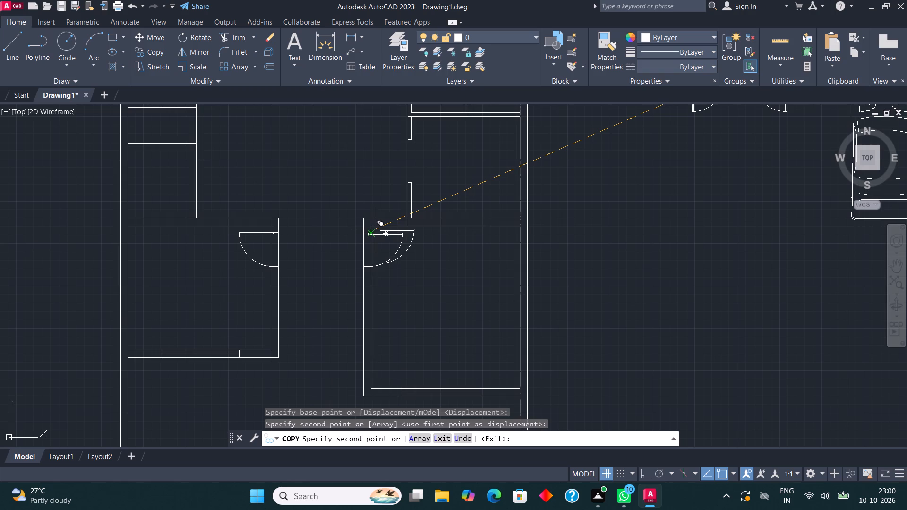
key("Escape")
Draw a horizontal line across the passage between the two lower rooms, just above the lower-left room's bottom wall.
scroll(375, 229, "down", 2)
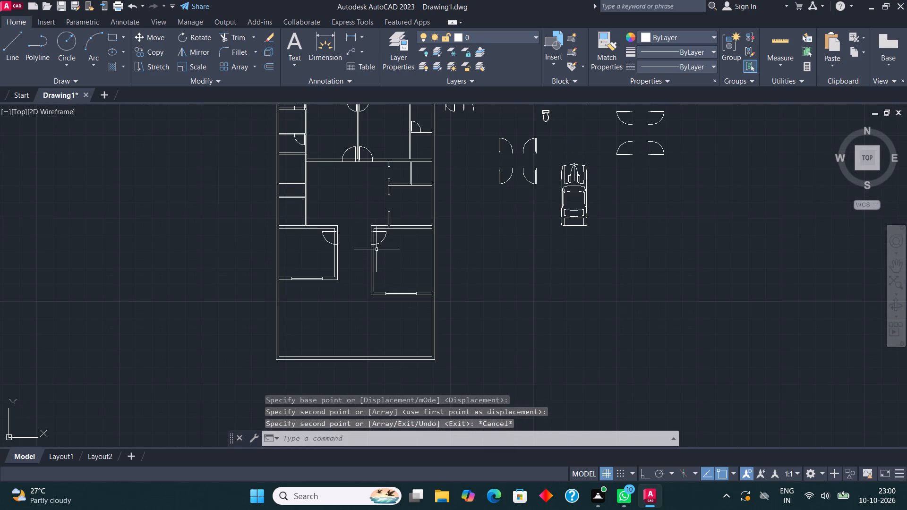
scroll(372, 280, "up", 2)
middle_click_drag(378, 283, 414, 302)
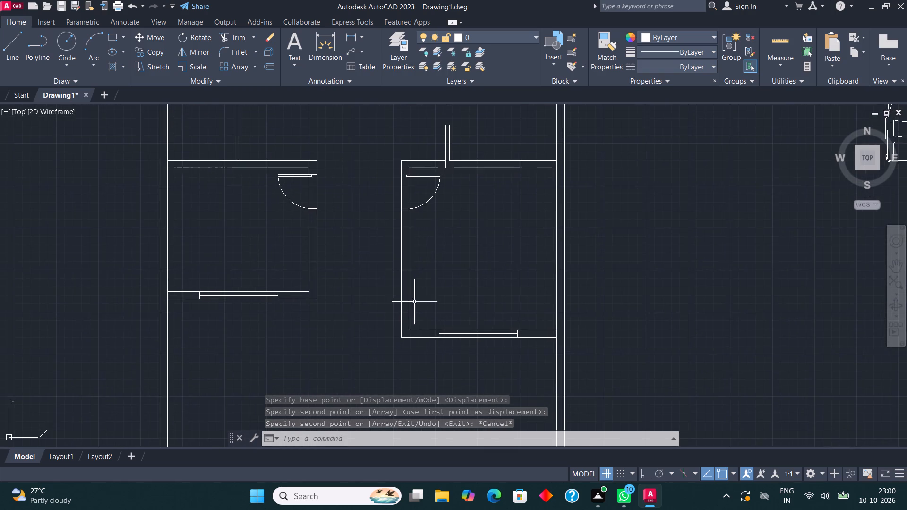
scroll(401, 285, "up", 1)
left_click(17, 48)
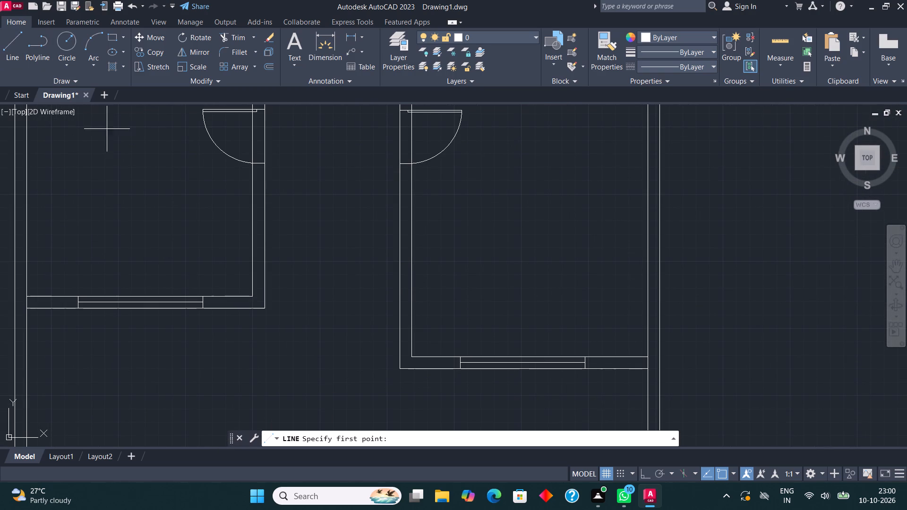
left_click(265, 264)
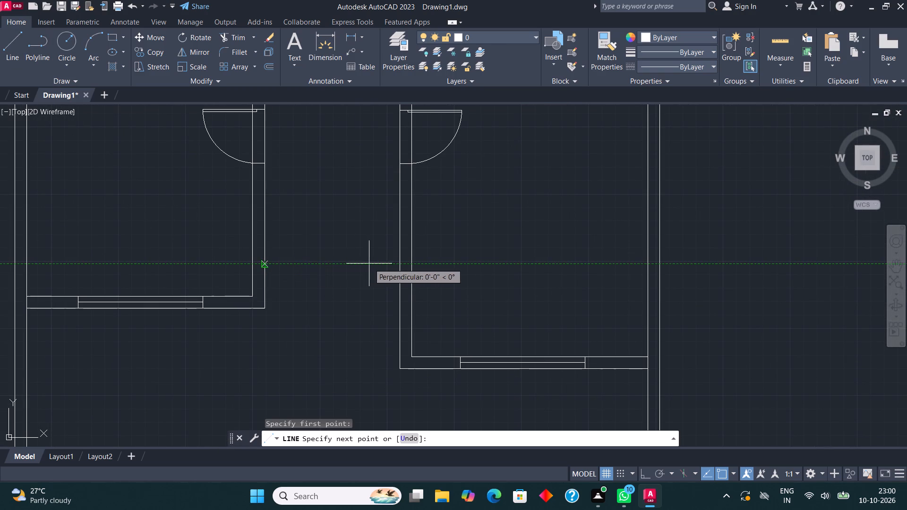
left_click(399, 266)
key("Escape")
Copy the passage line 9" upward to form a wall between the two lower rooms.
left_click_drag(342, 267, 338, 263)
left_click(334, 253)
left_click(150, 55)
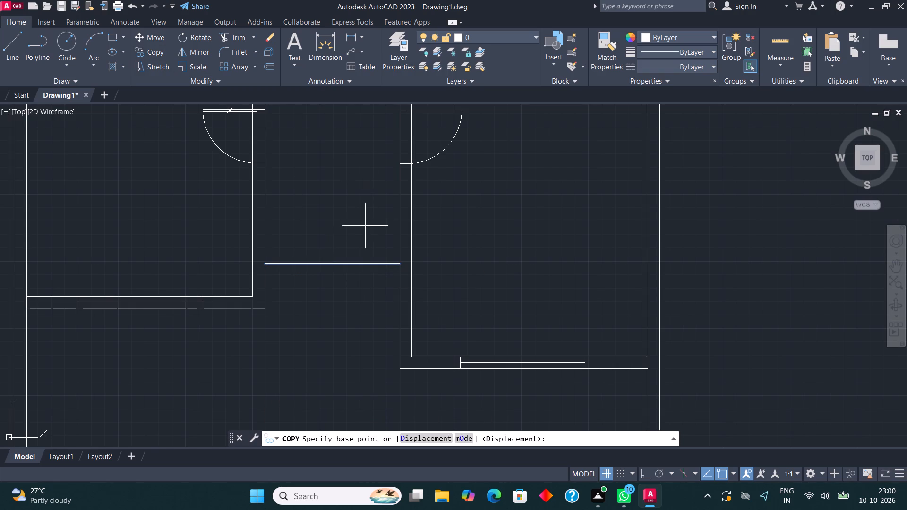
left_click(333, 266)
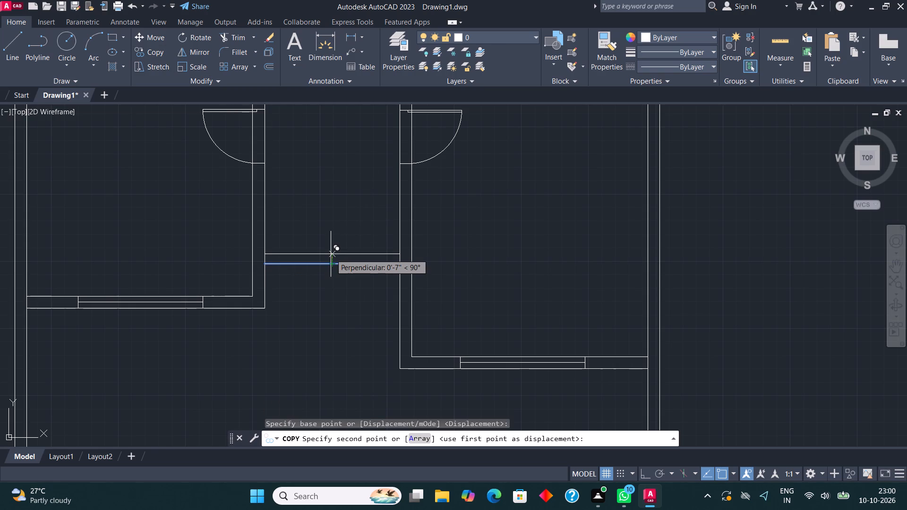
type("9\"")
key("Return")
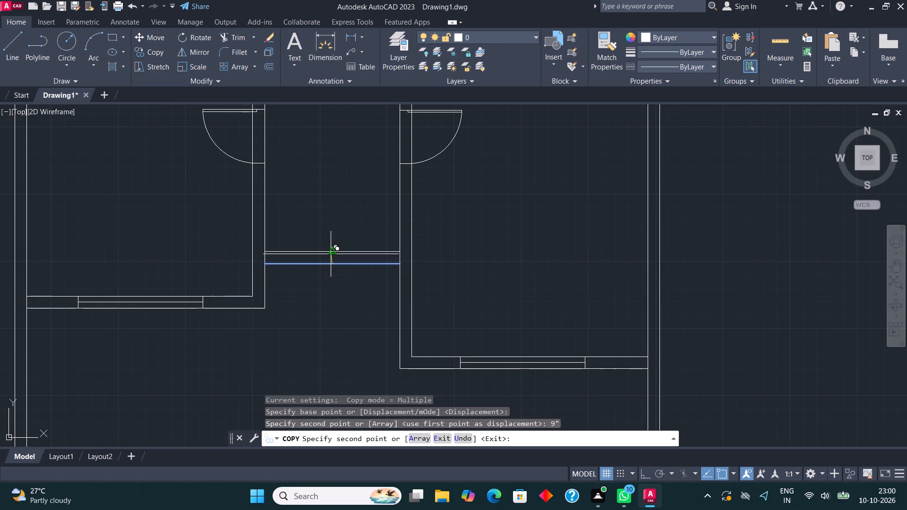
key("Escape")
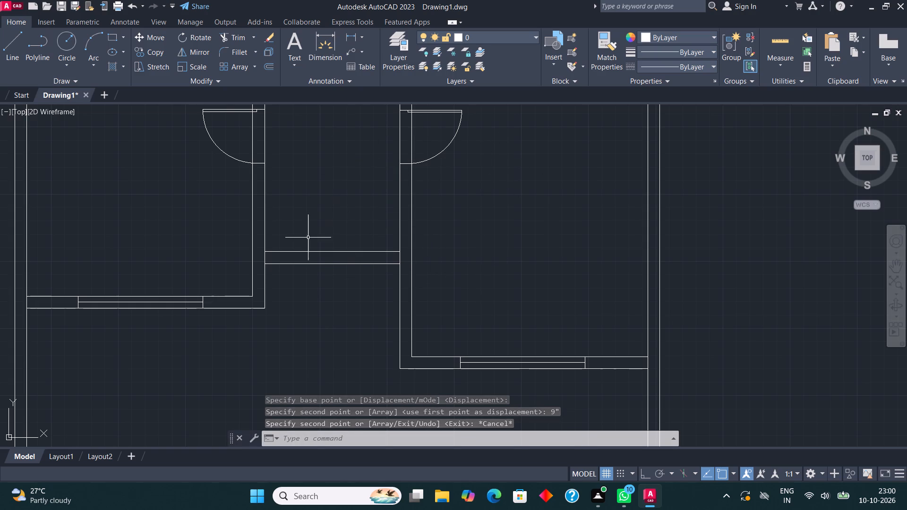
Copy the lower-right door of the far-right four-door set onto the lower-right room's left wall, near its bottom corner and below the passage wall.
scroll(284, 293, "down", 3)
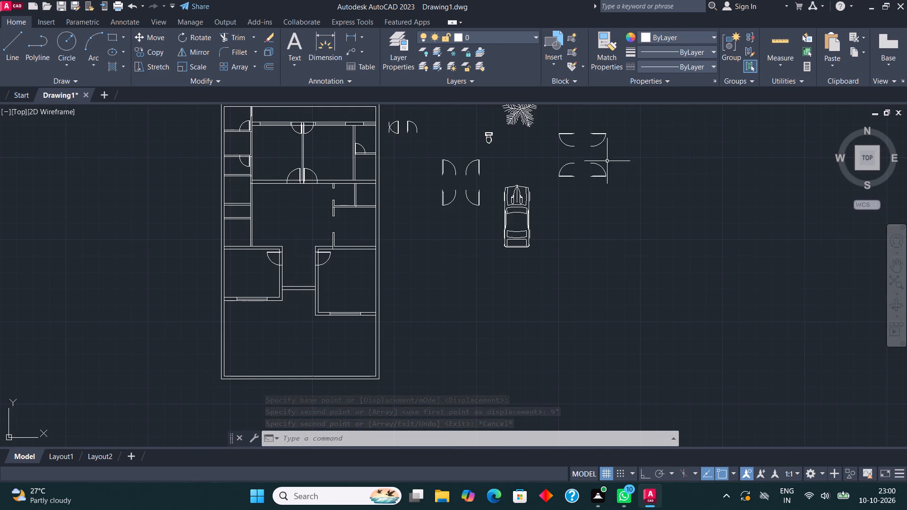
scroll(601, 169, "up", 1)
left_click(599, 182)
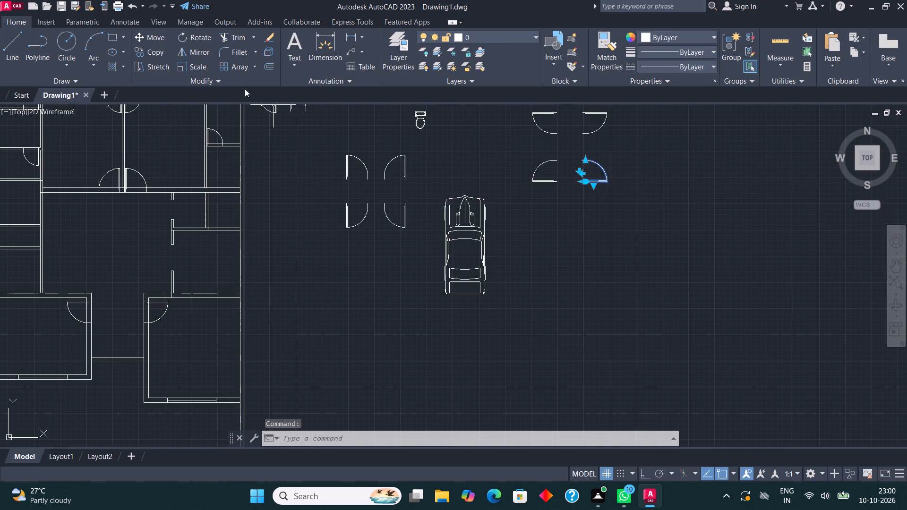
left_click(152, 49)
scroll(557, 181, "up", 2)
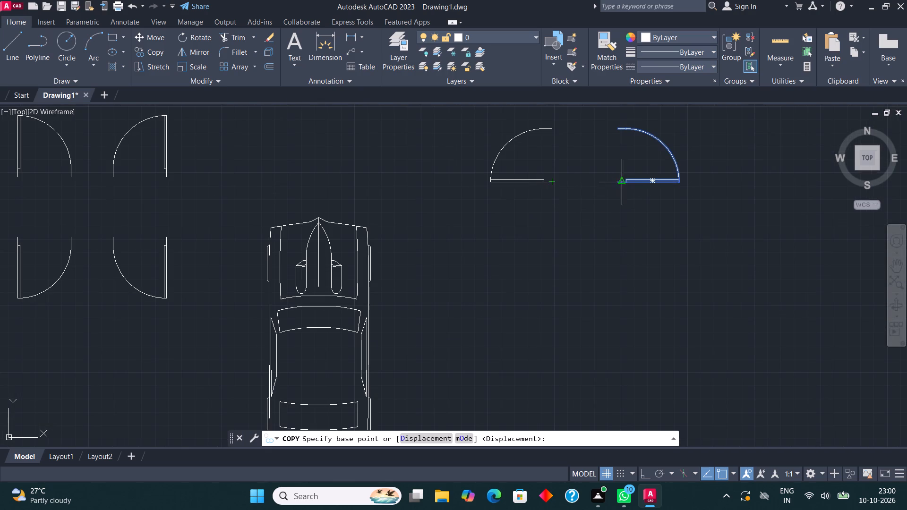
left_click(615, 182)
scroll(659, 165, "down", 2)
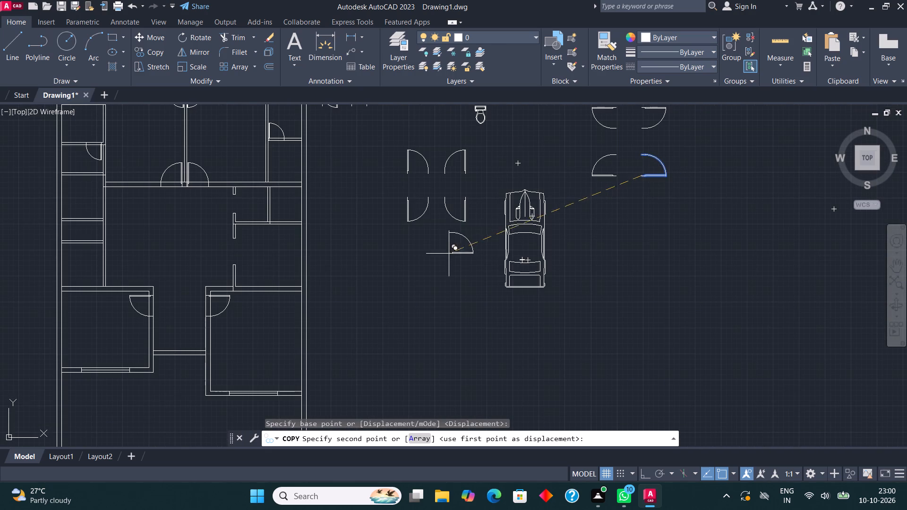
scroll(516, 200, "down", 2)
scroll(416, 263, "up", 4)
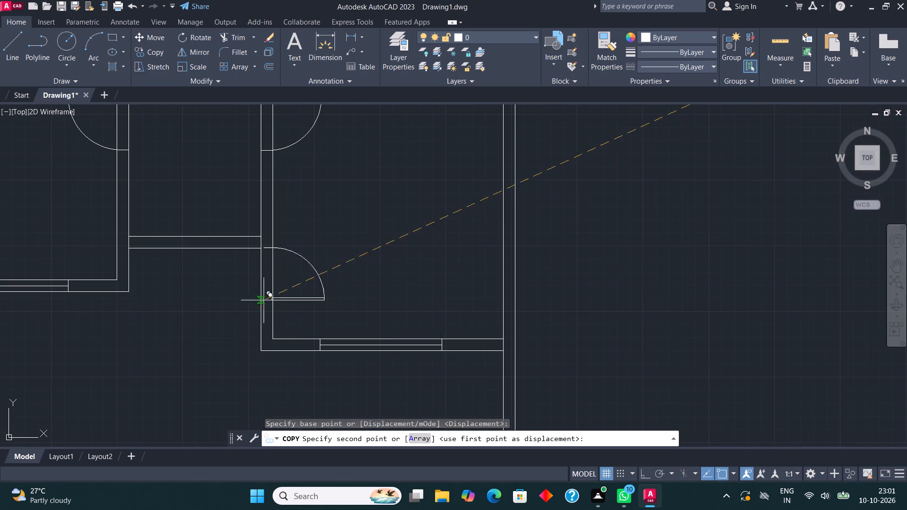
scroll(249, 311, "up", 1)
left_click(266, 336)
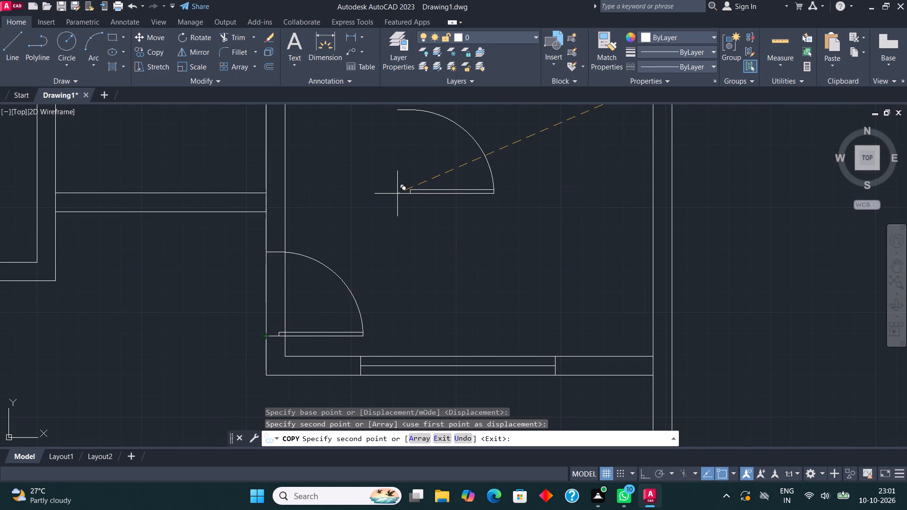
key("Escape")
Move the upper-right door of the vertical-leaf four-door set against the upper-left door so their swing ends meet as a double door.
scroll(397, 194, "down", 2)
middle_click_drag(412, 205, 394, 235)
scroll(310, 253, "down", 2)
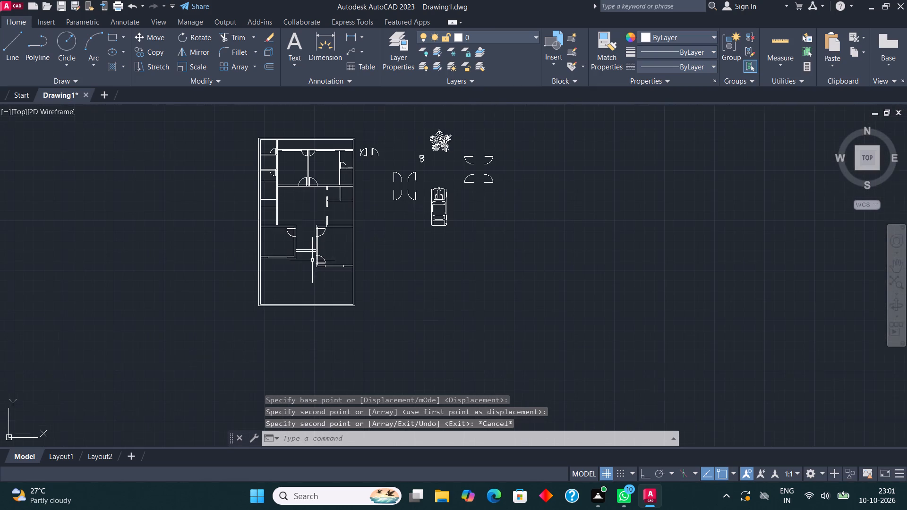
scroll(312, 260, "down", 1)
scroll(405, 188, "up", 4)
left_click(406, 150)
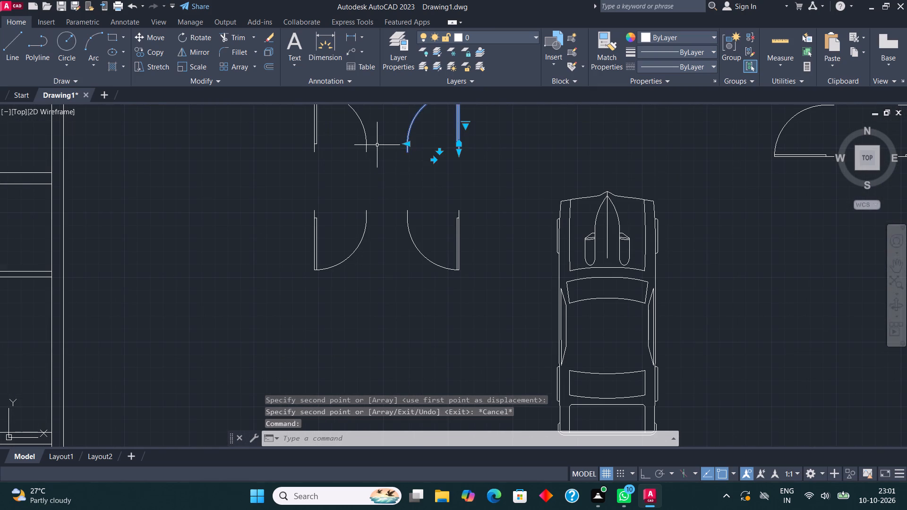
middle_click_drag(377, 145, 367, 234)
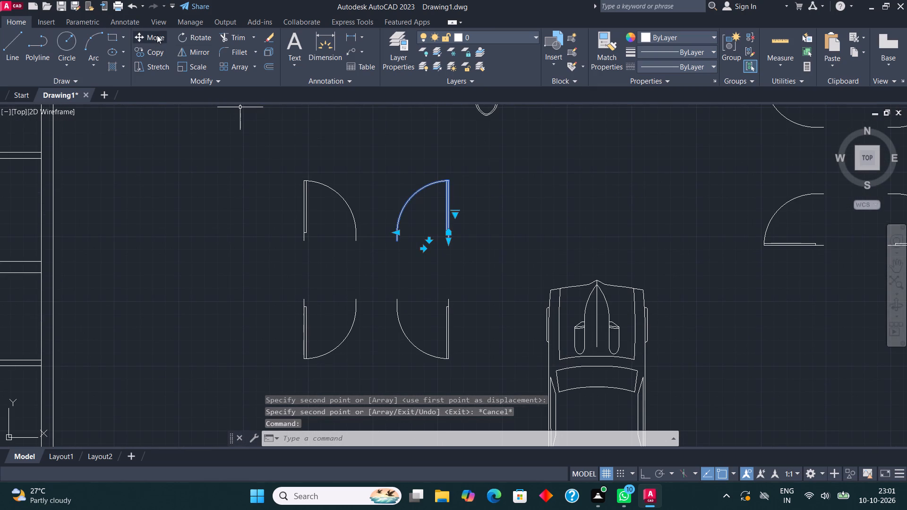
left_click(157, 35)
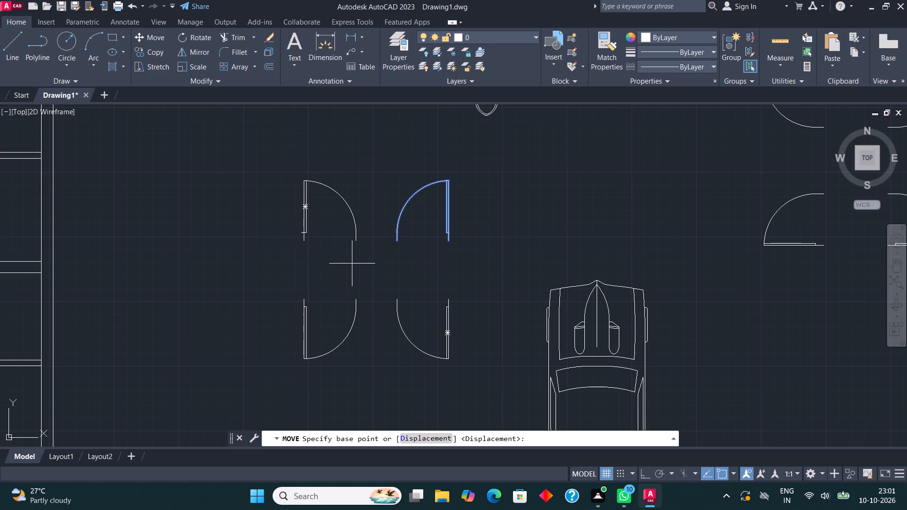
scroll(393, 234, "up", 2)
left_click(398, 247)
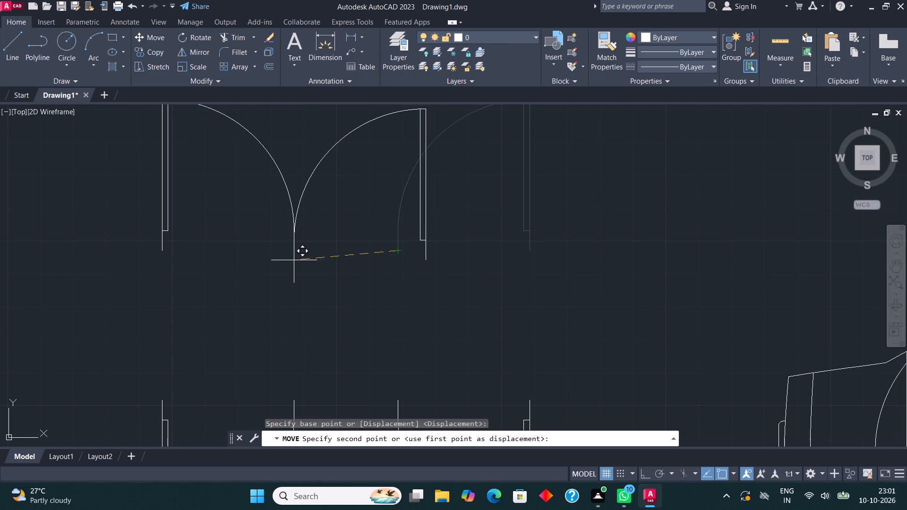
left_click(293, 251)
Scale down the newly joined double door from its lower-left end so it fits the passage between the two lower rooms.
scroll(301, 261, "down", 2)
middle_click_drag(324, 273, 351, 293)
scroll(369, 266, "up", 2)
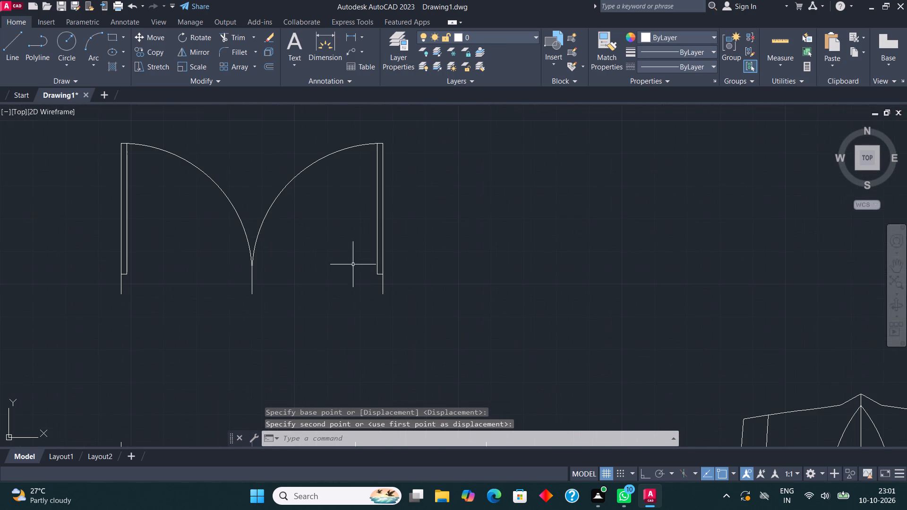
left_click_drag(350, 263, 334, 257)
left_click(223, 231)
left_click(192, 65)
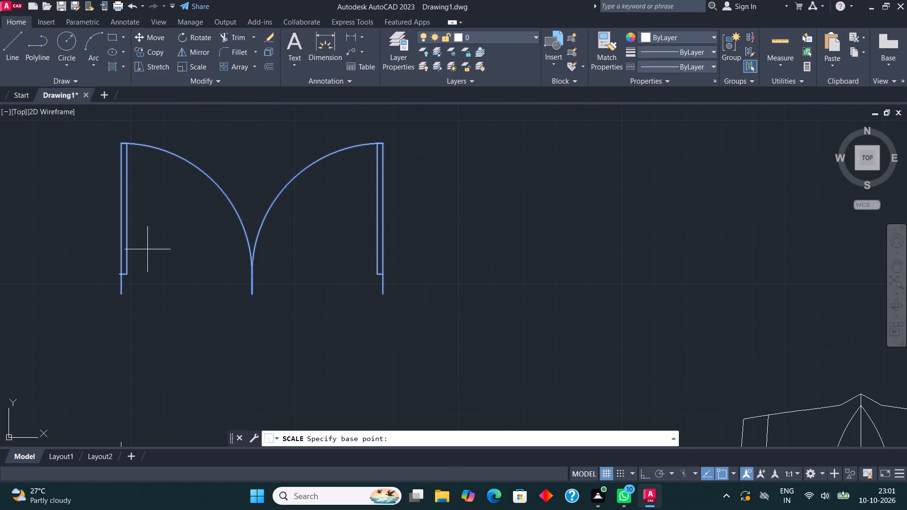
left_click(122, 290)
left_click(187, 230)
Copy the scaled double door into the passage, onto the wall between the two lower rooms.
left_click_drag(244, 296, 233, 276)
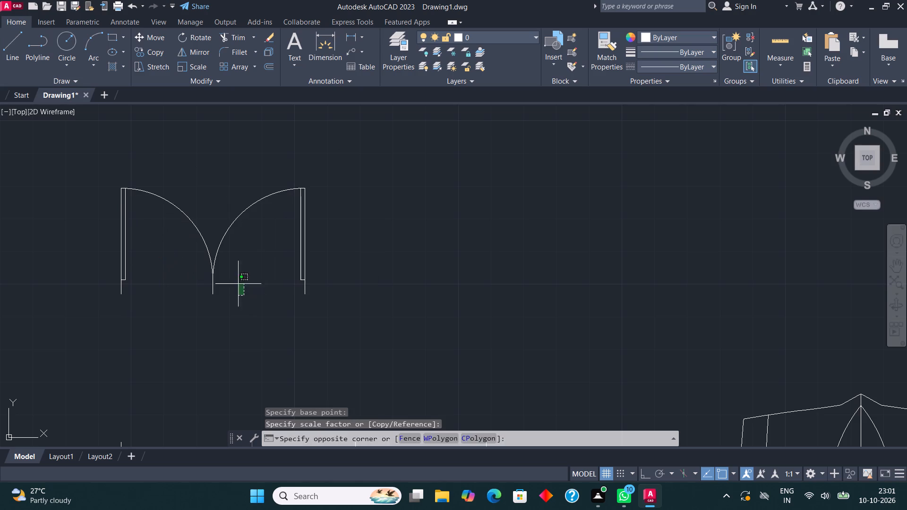
left_click_drag(233, 276, 229, 270)
left_click(170, 212)
left_click(153, 52)
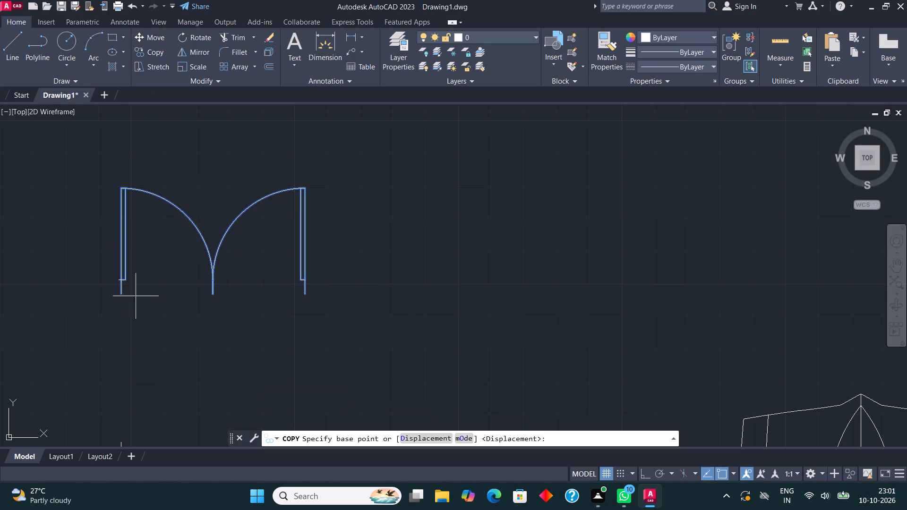
left_click(121, 295)
scroll(439, 247, "down", 5)
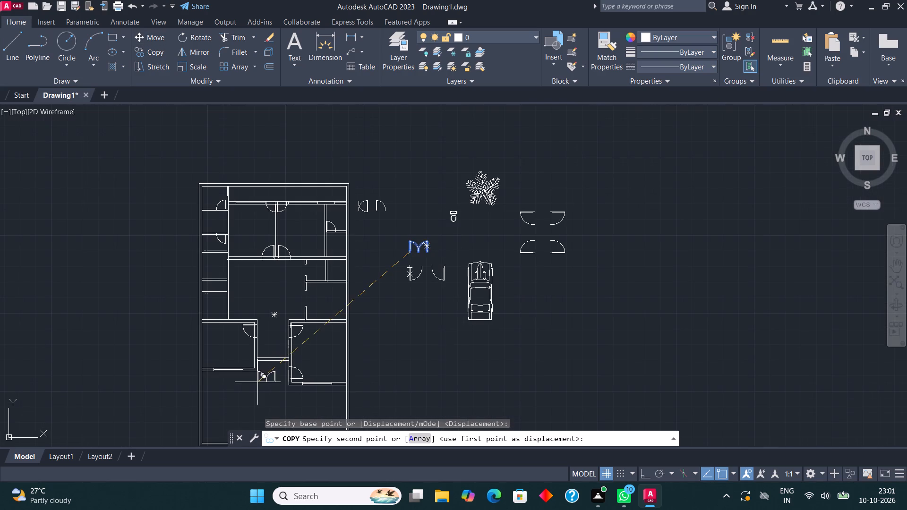
scroll(265, 353, "up", 6)
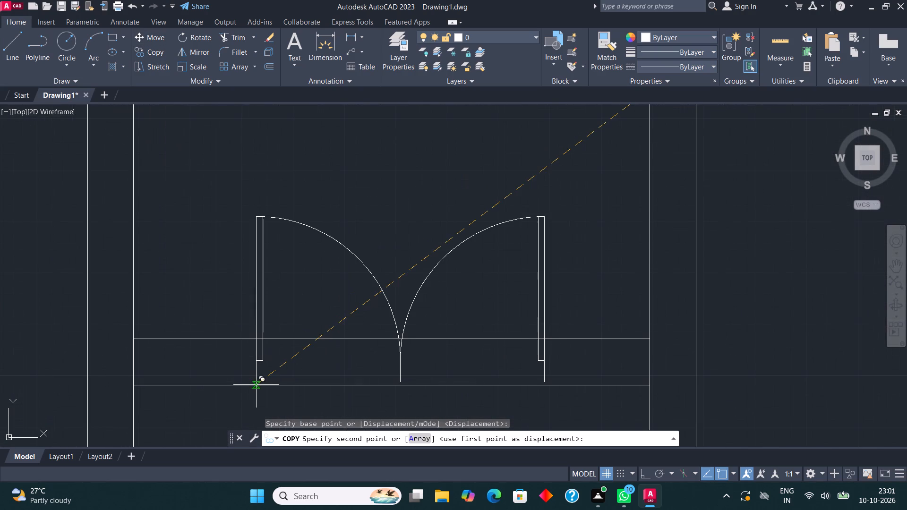
left_click(253, 385)
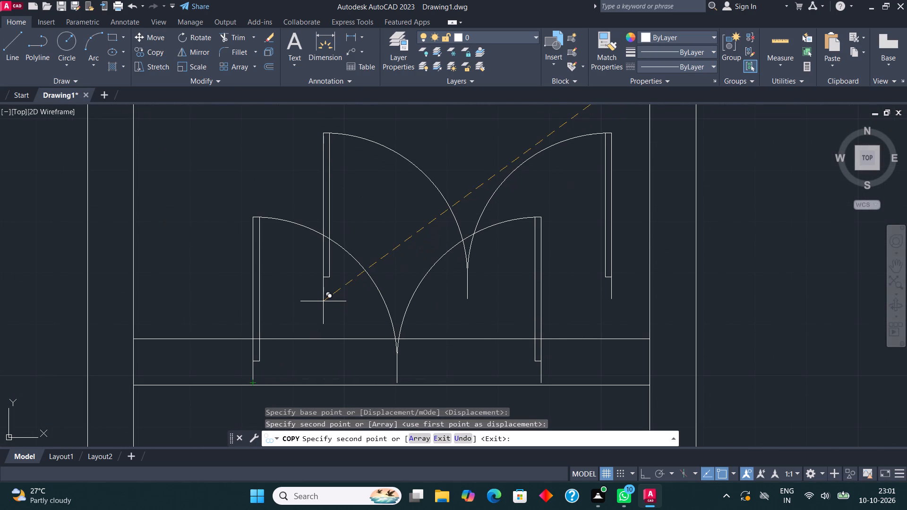
key("Escape")
Move the copied double door down so its jamb ends sit on the passage wall's lower line.
left_click_drag(481, 314, 472, 310)
left_click(304, 263)
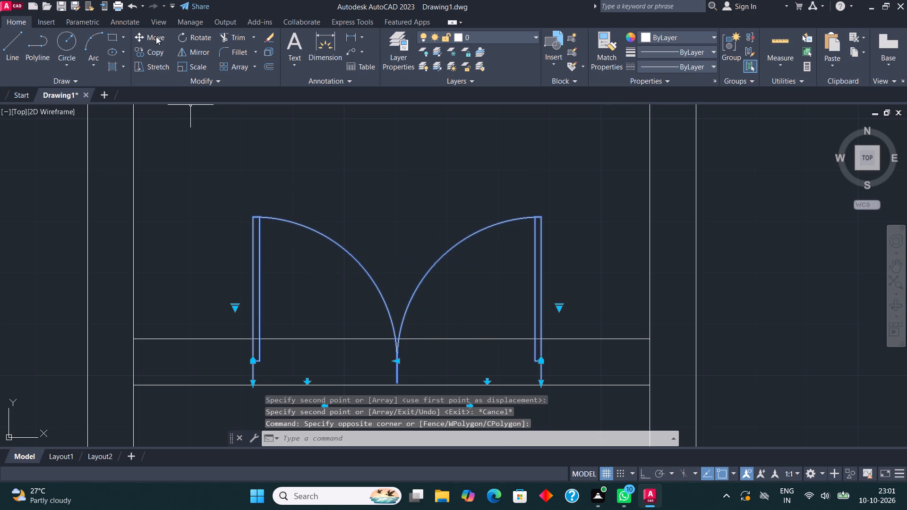
left_click(156, 36)
scroll(233, 397, "up", 4)
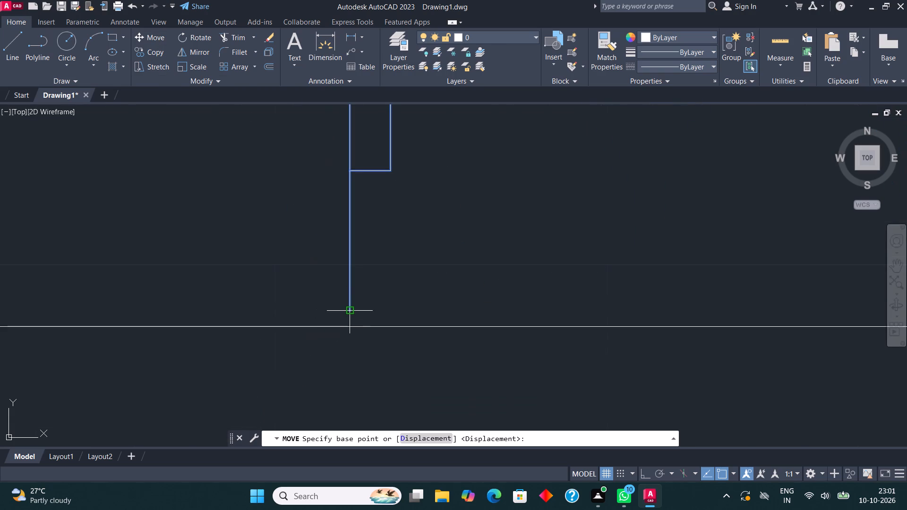
left_click(349, 309)
left_click(348, 322)
scroll(305, 317, "down", 10)
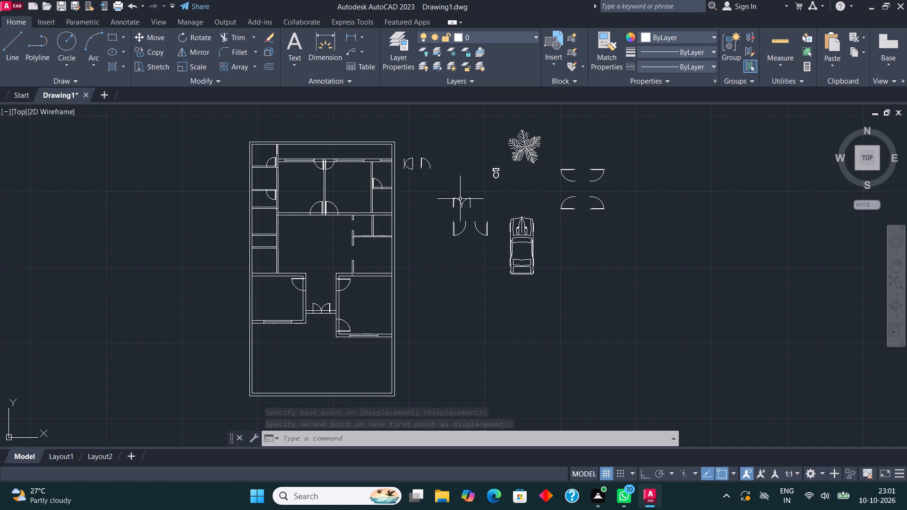
Copy the upright single door just outside the plan's upper-right wall onto the wall above the lower-left room, near the outer wall.
scroll(431, 158, "up", 2)
left_click(414, 160)
left_click(403, 178)
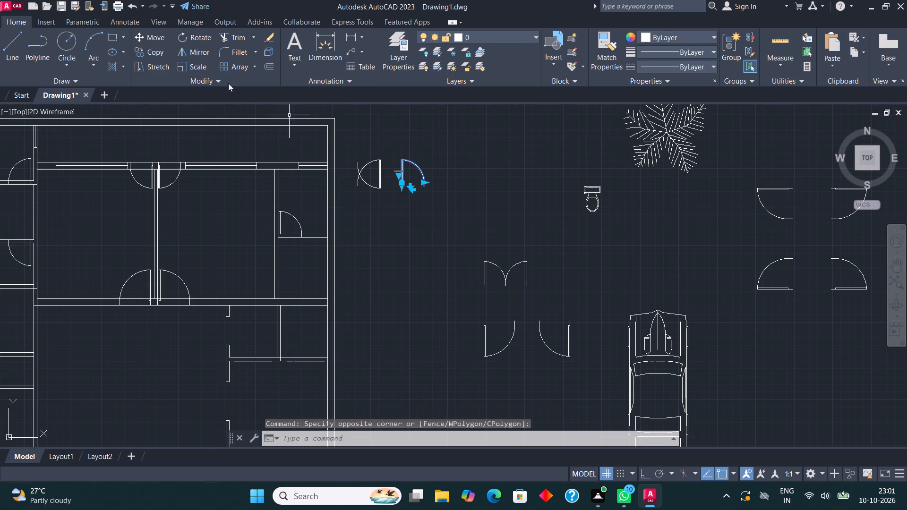
left_click(160, 53)
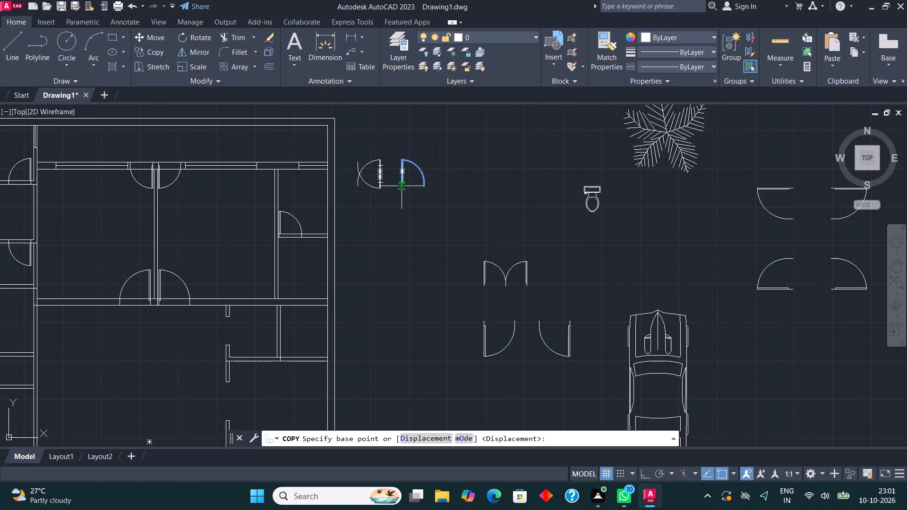
left_click(422, 177)
scroll(500, 146, "down", 2)
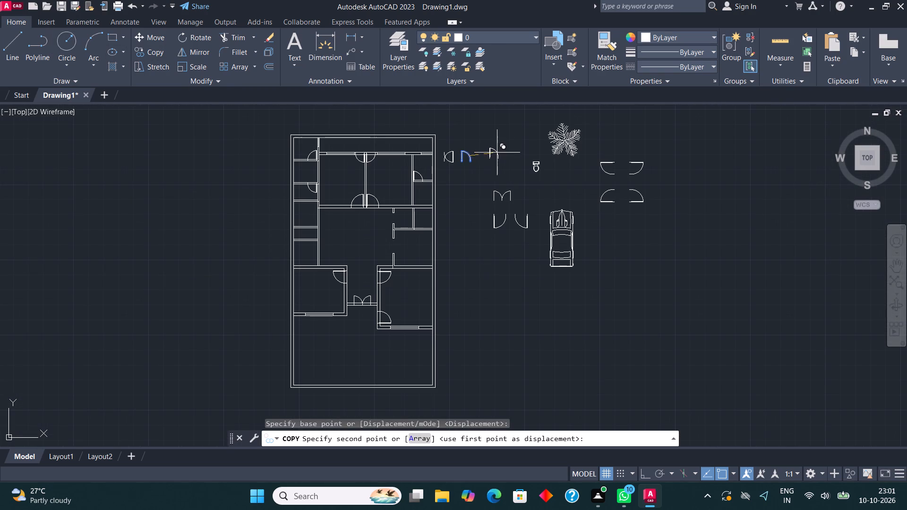
scroll(315, 268, "up", 4)
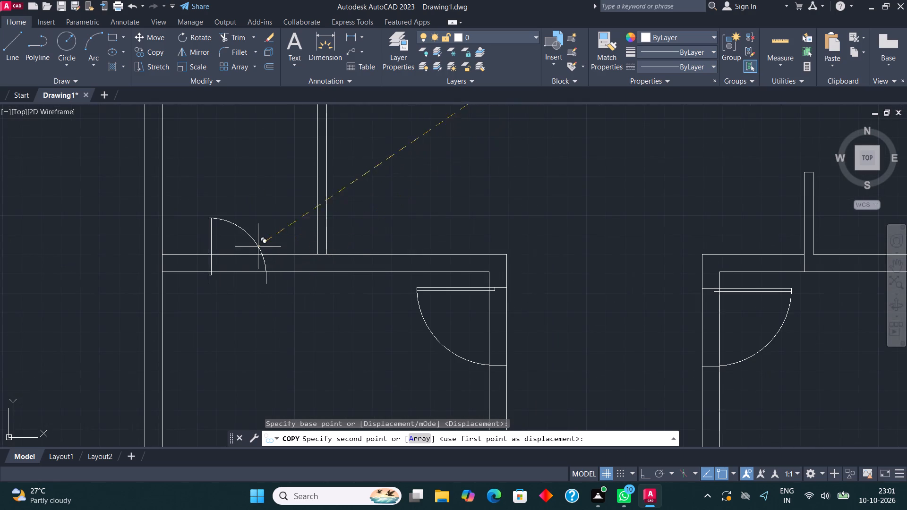
left_click(239, 234)
middle_click_drag(337, 213, 363, 215)
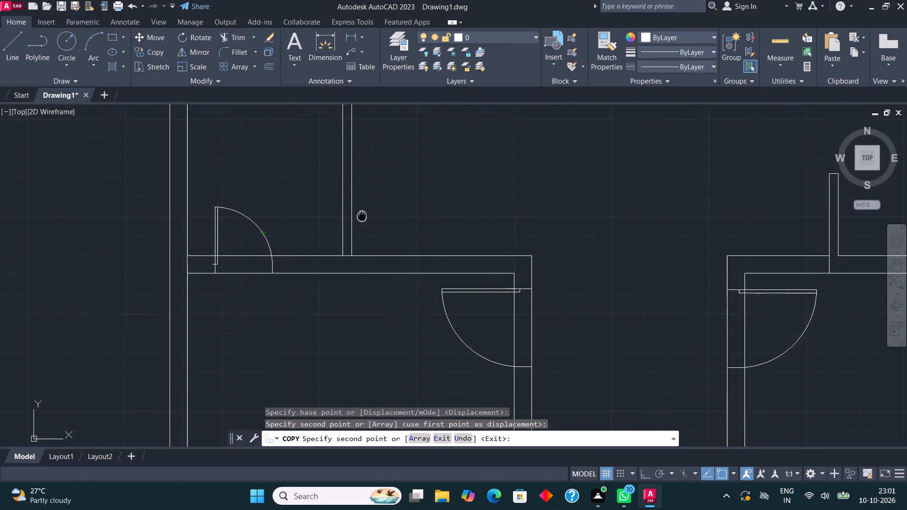
middle_click_drag(363, 215, 397, 218)
key("Escape")
Move the copied single door closer to the outer left wall, with its jamb end on the wall's lower line.
scroll(258, 269, "up", 4)
middle_click_drag(240, 267, 260, 267)
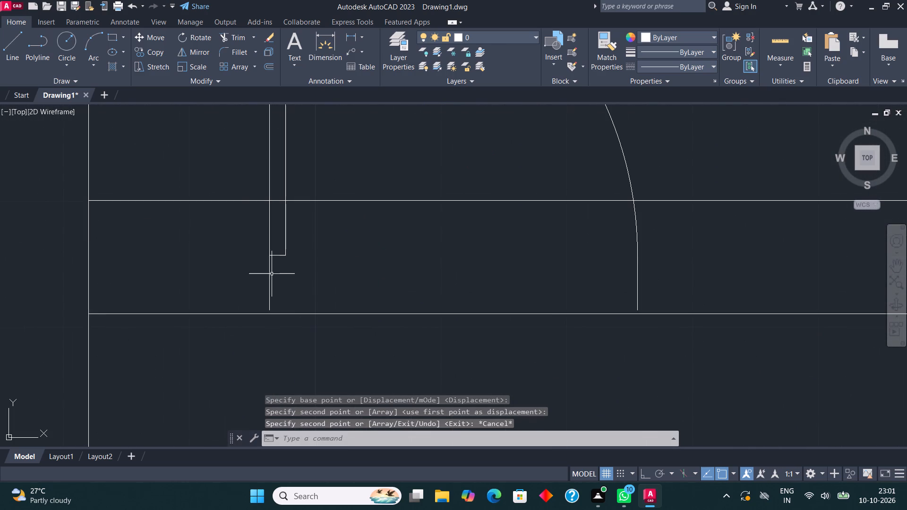
left_click(272, 274)
left_click(250, 254)
left_click(149, 37)
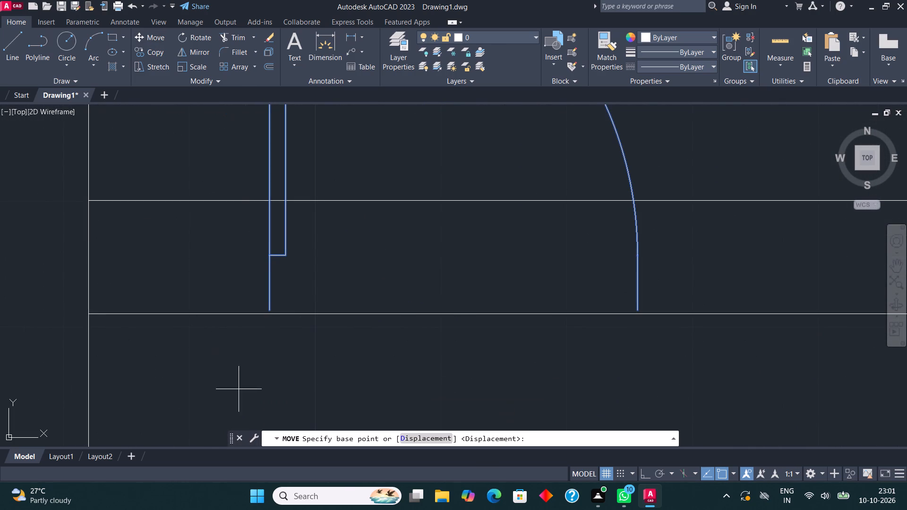
left_click(269, 311)
left_click(164, 313)
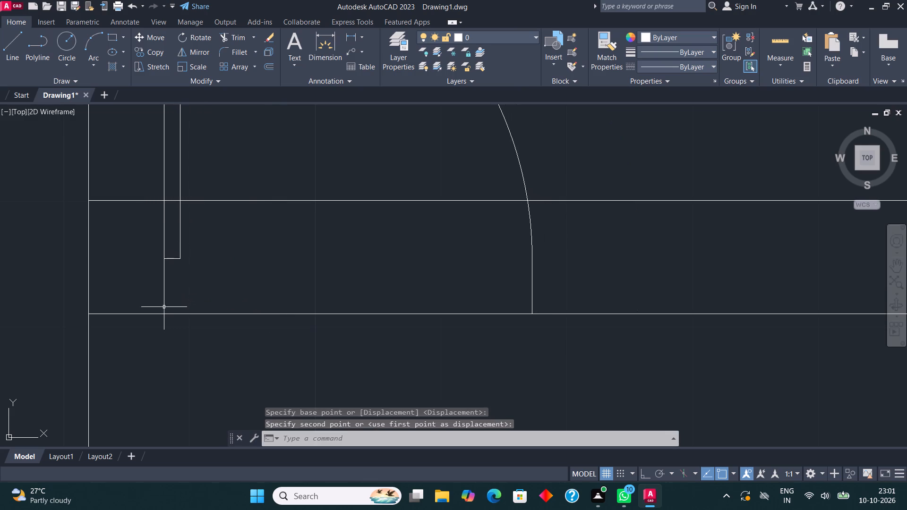
scroll(166, 300, "down", 4)
scroll(266, 291, "down", 3)
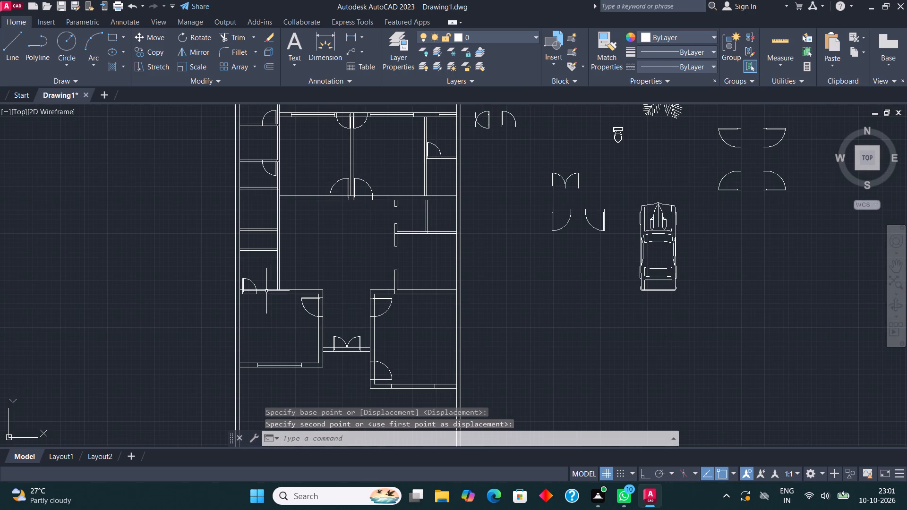
middle_click_drag(274, 248, 274, 292)
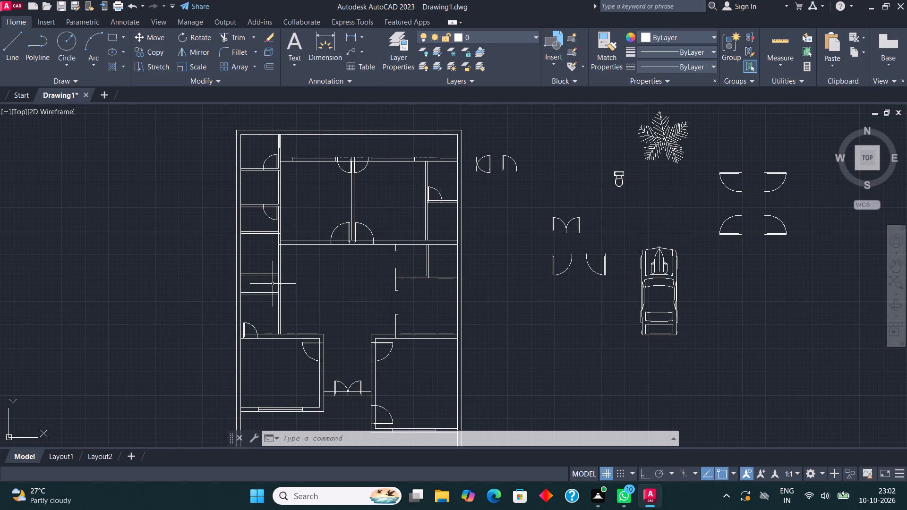
Move the door hanging from the left strip's second cross wall down onto the third cross wall.
scroll(274, 212, "up", 3)
left_click(235, 216)
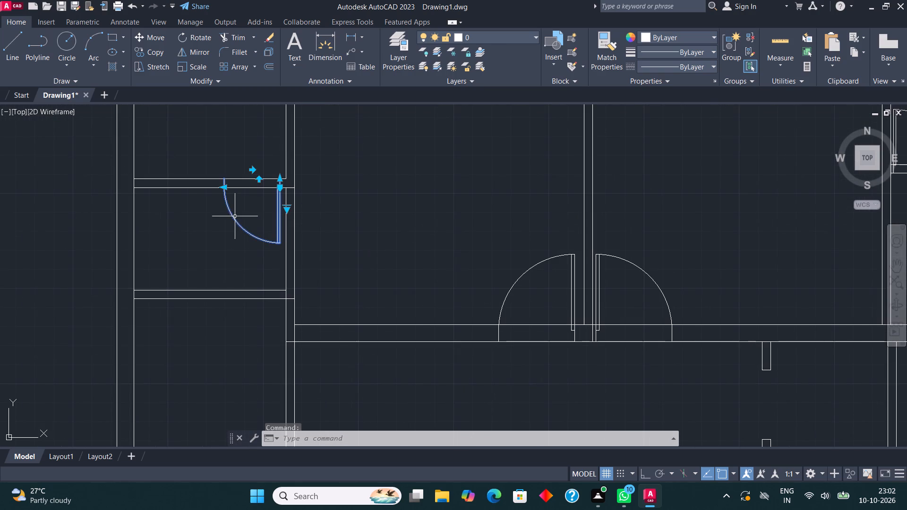
left_click(160, 40)
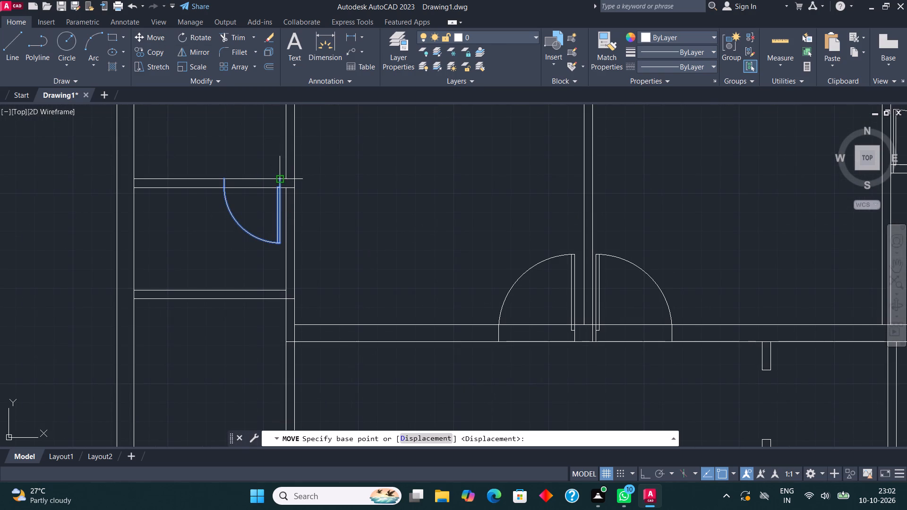
left_click(279, 178)
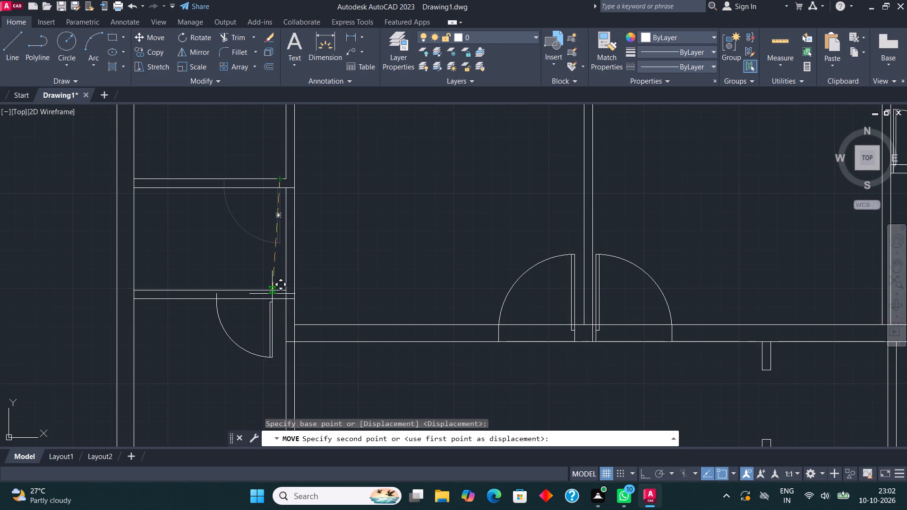
left_click(279, 289)
Trim away both lines of the left strip's second cross wall to merge the two rooms beside it.
scroll(275, 256, "down", 4)
middle_click_drag(287, 265, 302, 276)
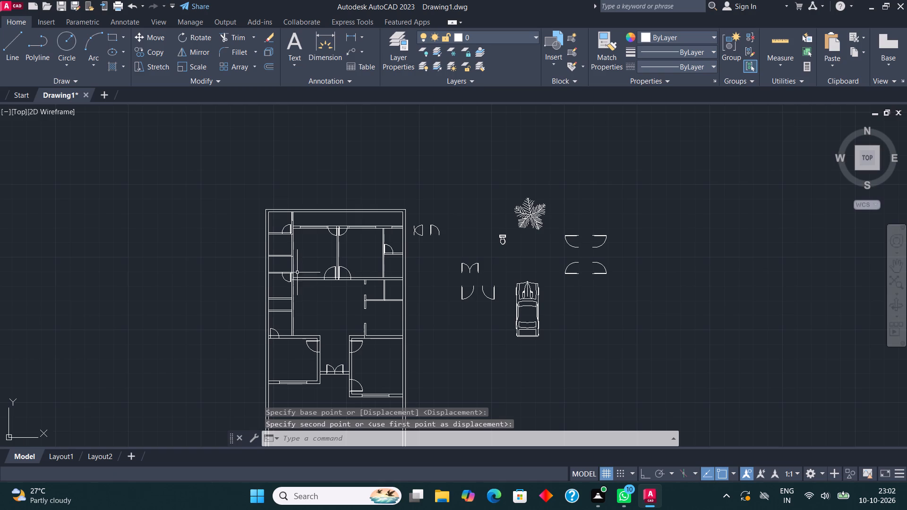
middle_click_drag(285, 211, 292, 233)
scroll(290, 232, "up", 2)
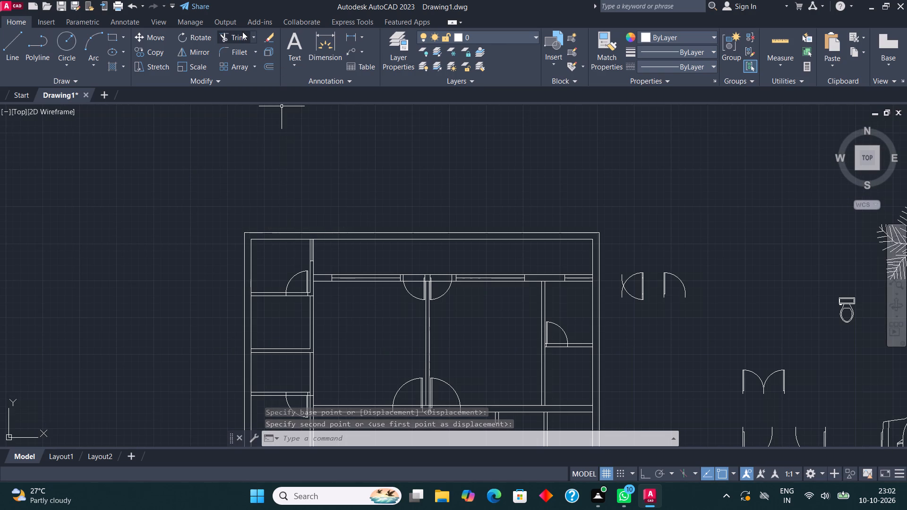
left_click(242, 32)
left_click(277, 366)
left_click(277, 341)
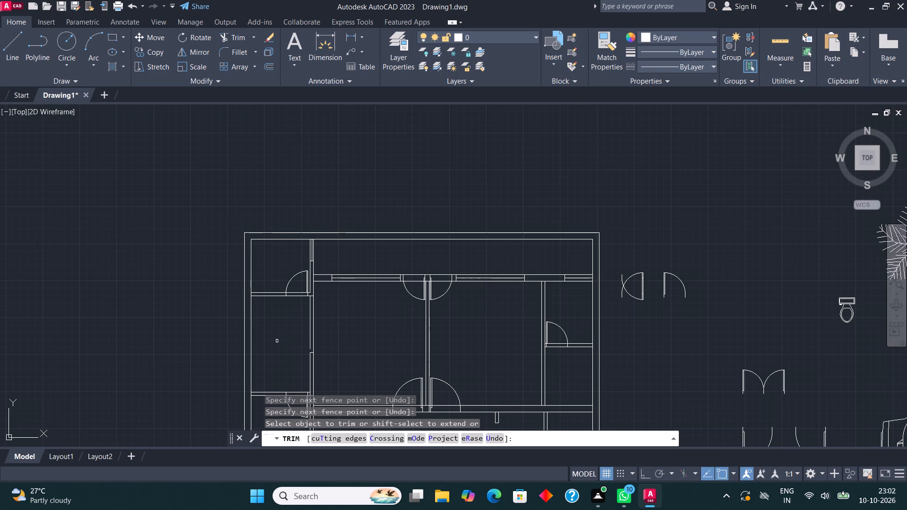
key("Escape")
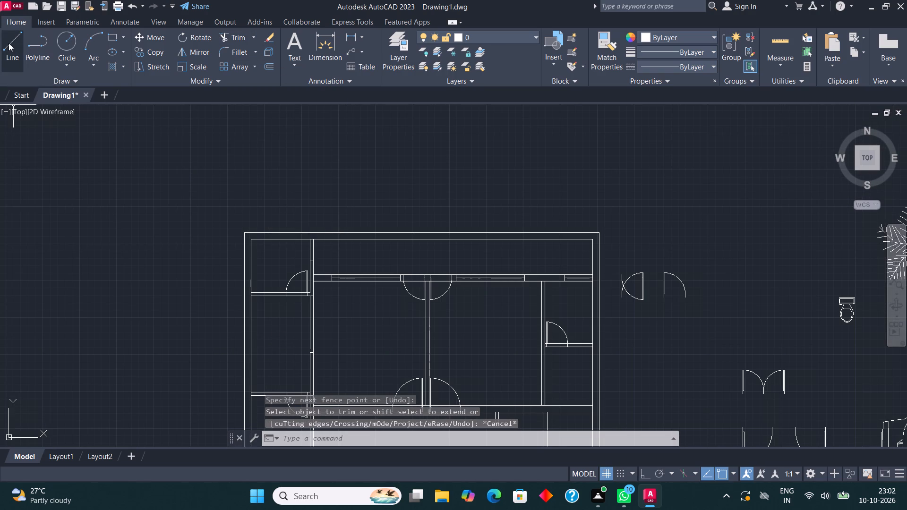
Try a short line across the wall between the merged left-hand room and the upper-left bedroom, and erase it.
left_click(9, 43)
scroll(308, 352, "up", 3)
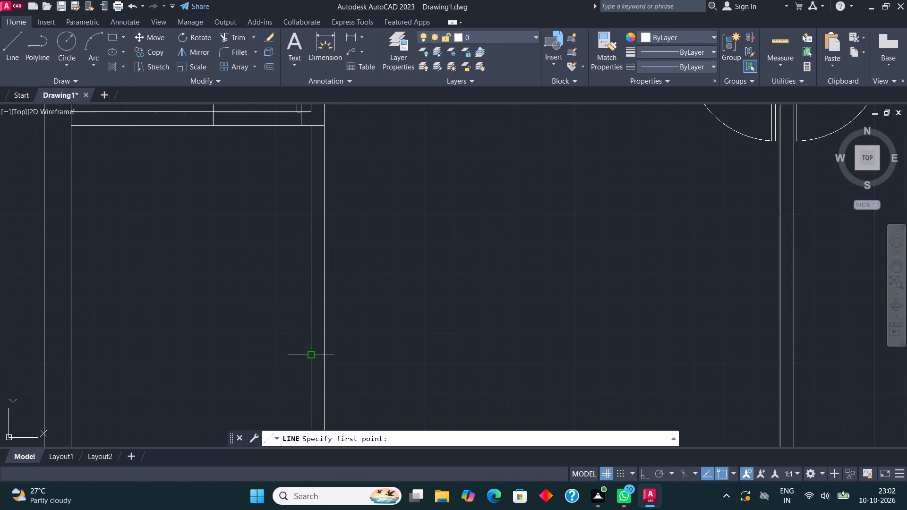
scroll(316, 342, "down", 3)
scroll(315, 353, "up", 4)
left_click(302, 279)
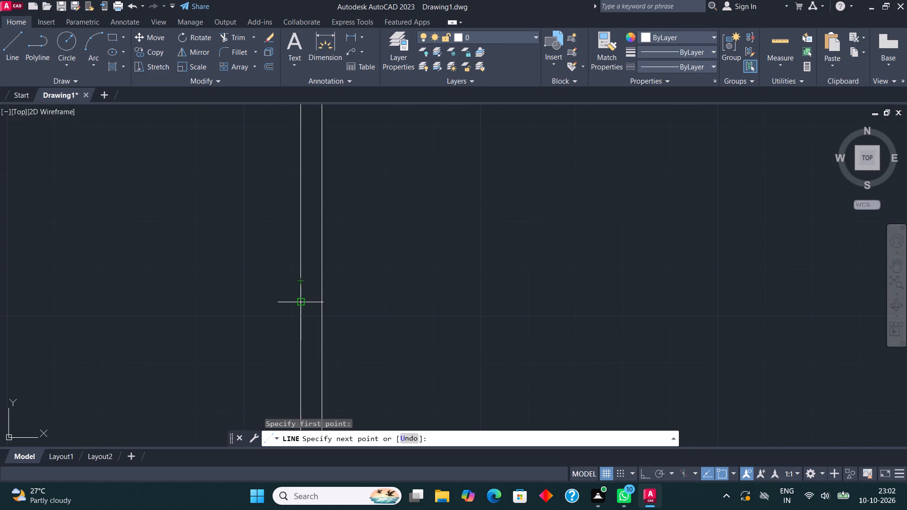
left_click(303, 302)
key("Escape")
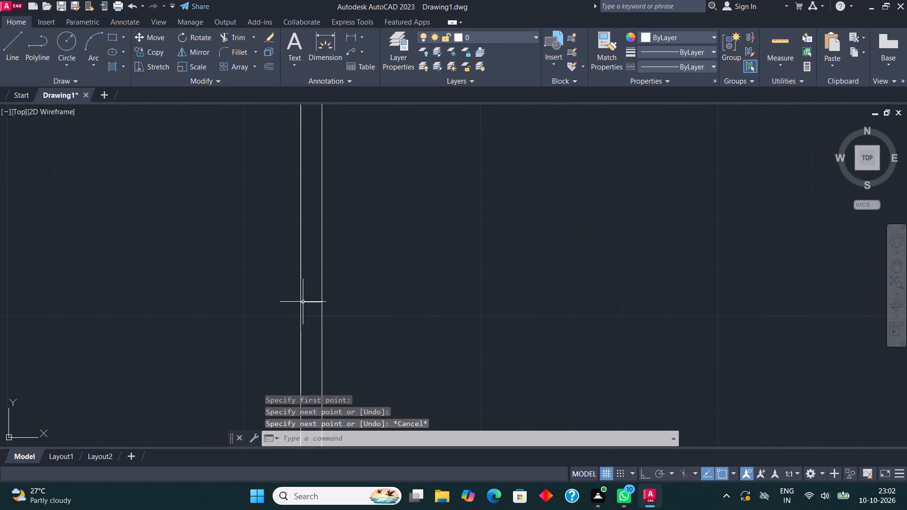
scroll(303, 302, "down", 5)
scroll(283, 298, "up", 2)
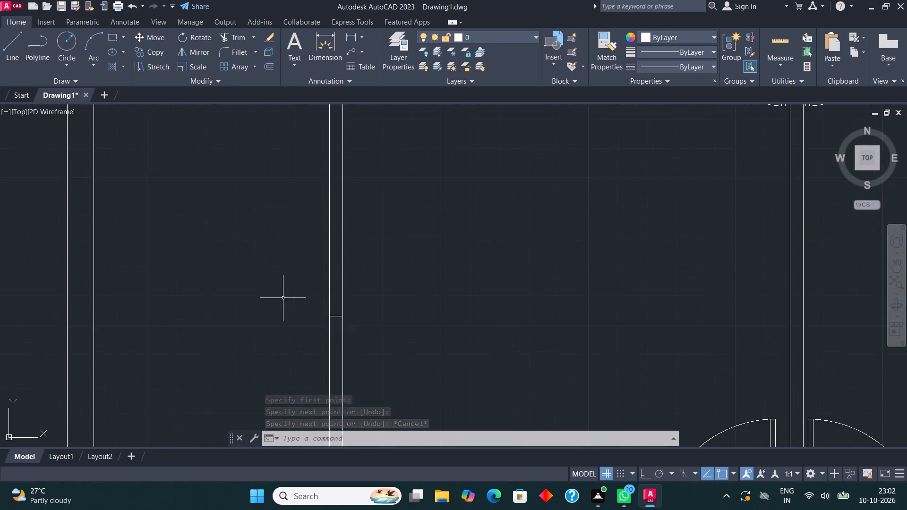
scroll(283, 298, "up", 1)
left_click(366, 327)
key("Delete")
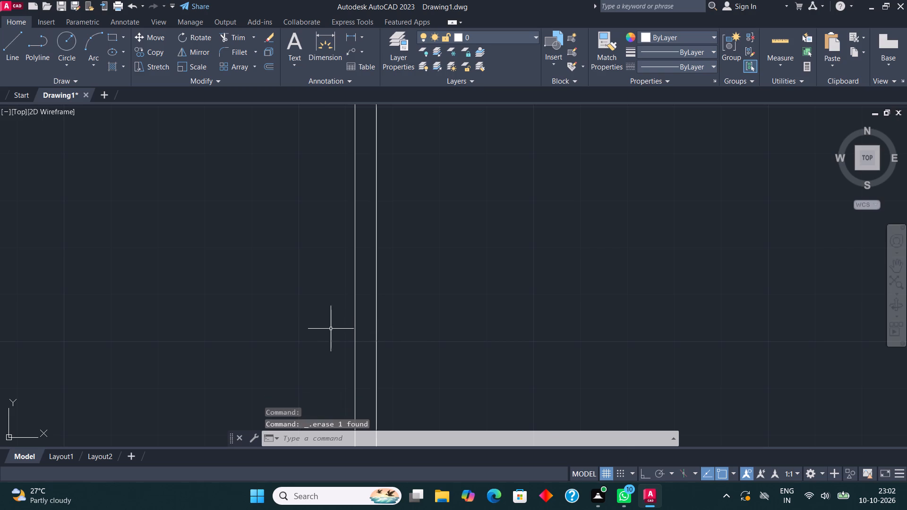
Load the ACAD_ISO02W100 ISO dash linetype and make it the current linetype.
scroll(329, 327, "down", 5)
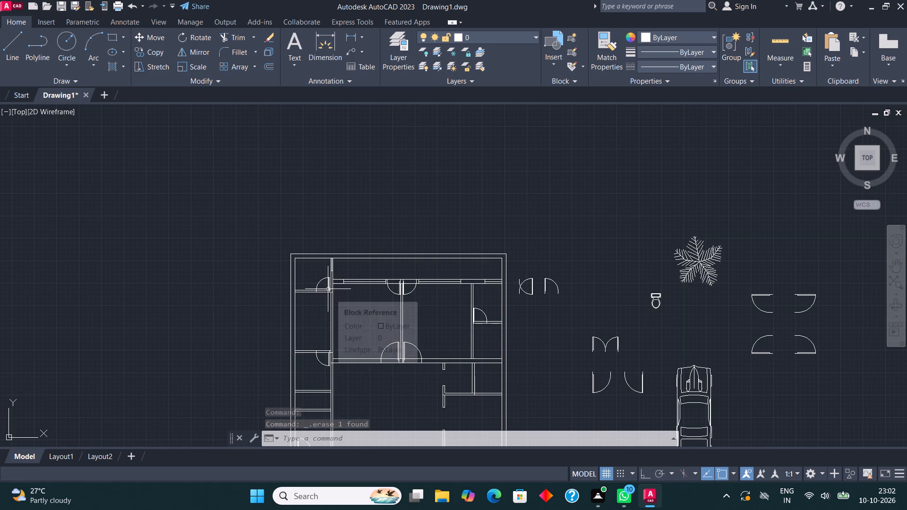
middle_click_drag(480, 309, 461, 185)
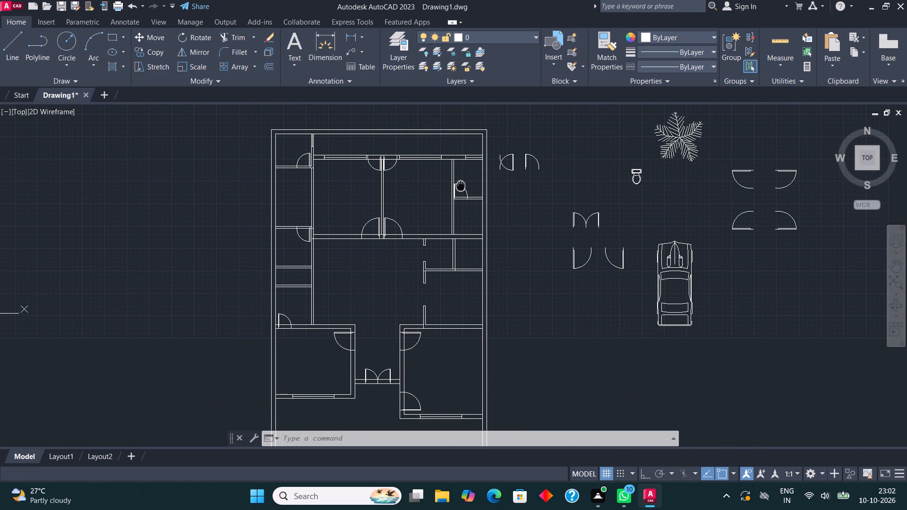
type("LI")
left_click(289, 341)
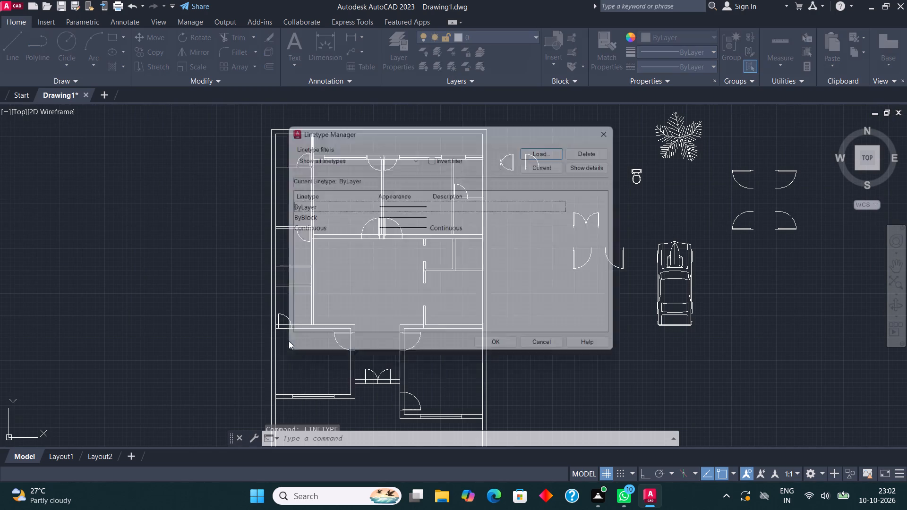
left_click(558, 145)
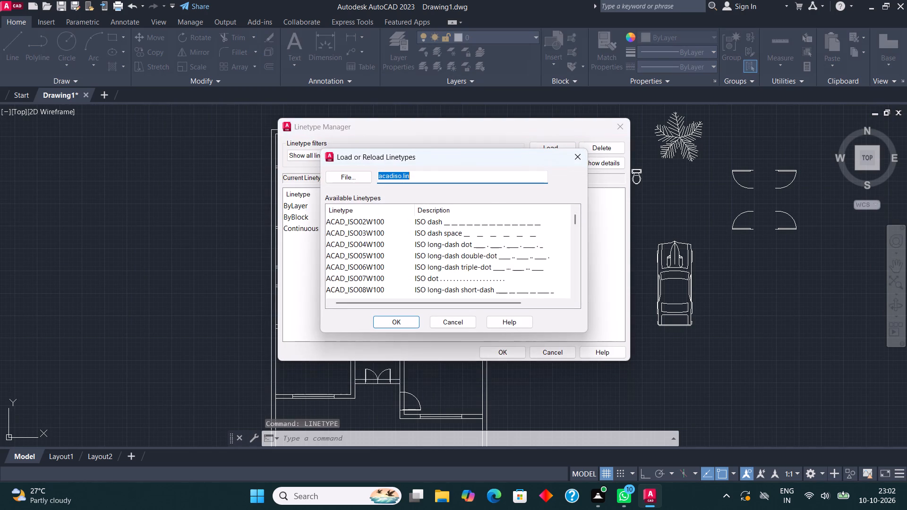
left_click(486, 224)
left_click(400, 318)
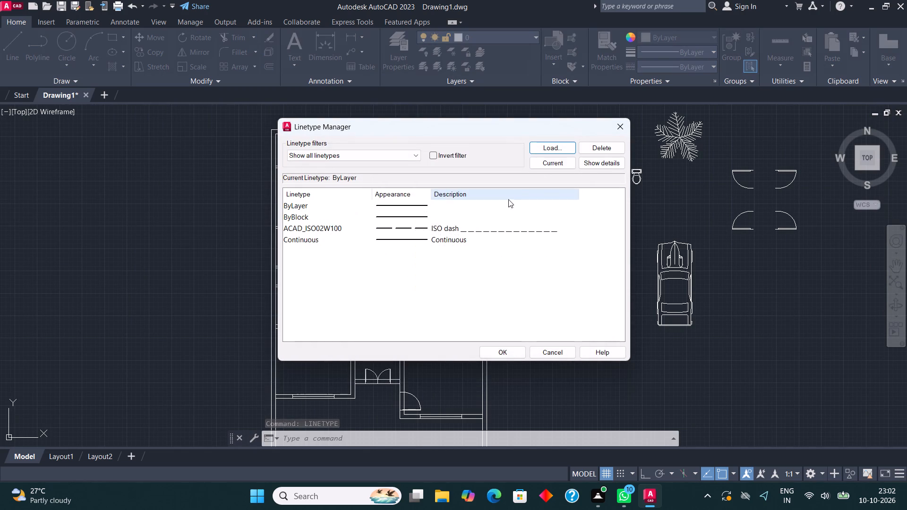
left_click(474, 228)
left_click(554, 161)
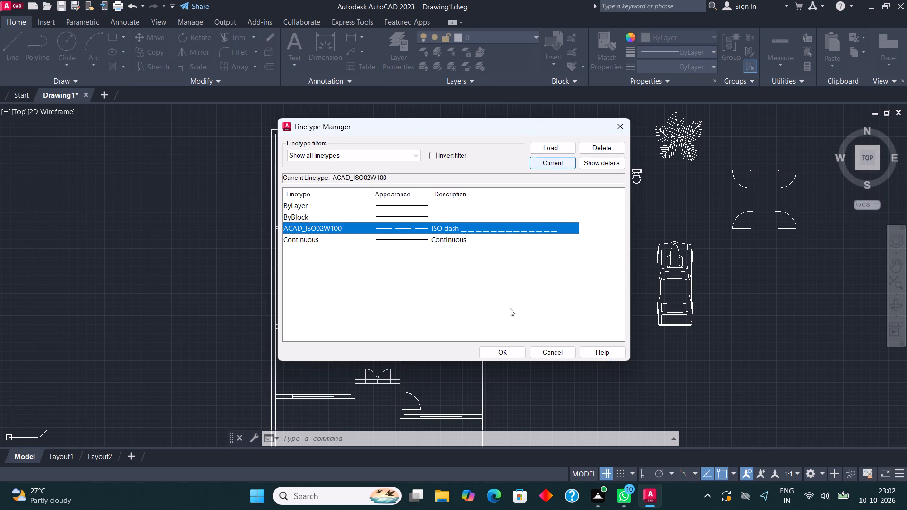
left_click(491, 353)
Draw dashed rectangles across the two openings in the wall between the central hall and the right-hand rooms.
left_click(111, 39)
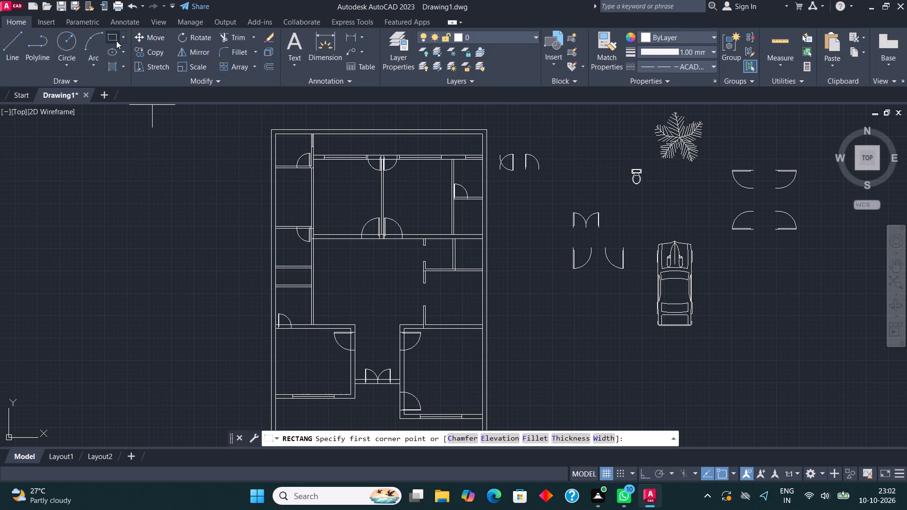
scroll(438, 236, "up", 4)
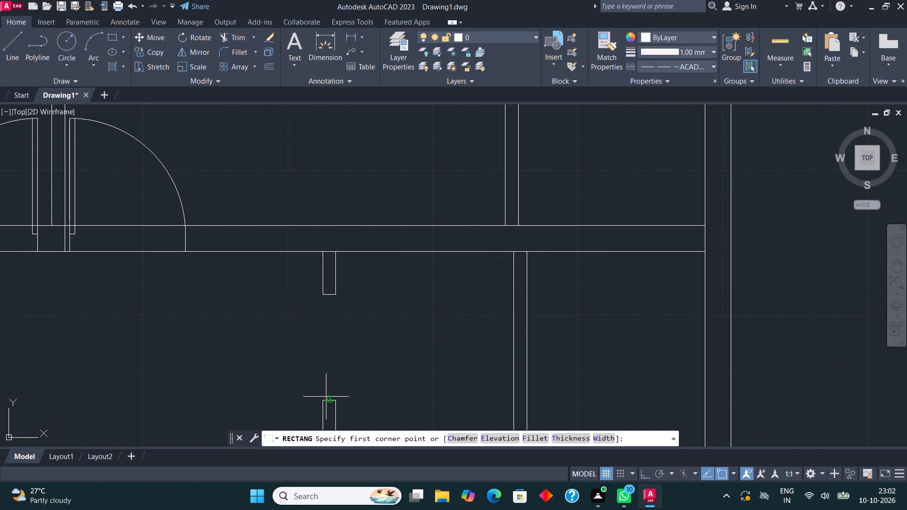
left_click(319, 403)
left_click(336, 291)
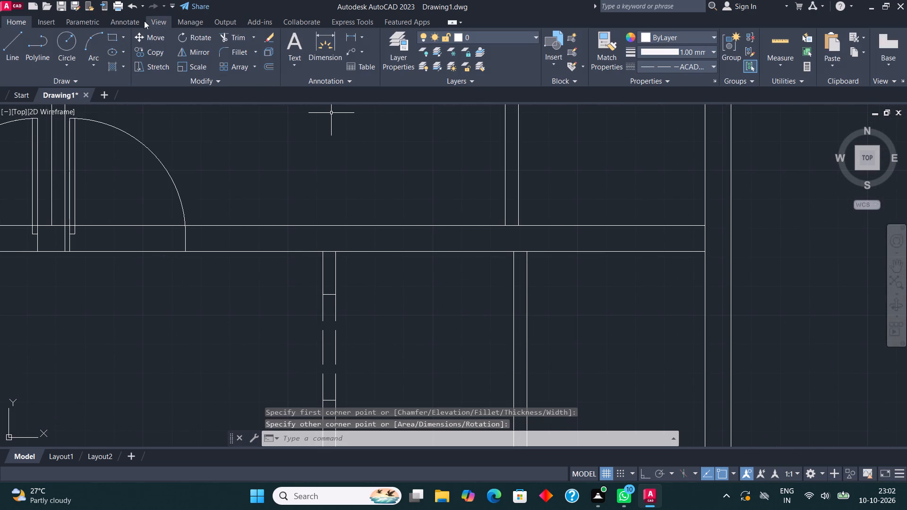
left_click(111, 35)
scroll(354, 244, "down", 4)
scroll(343, 316, "up", 2)
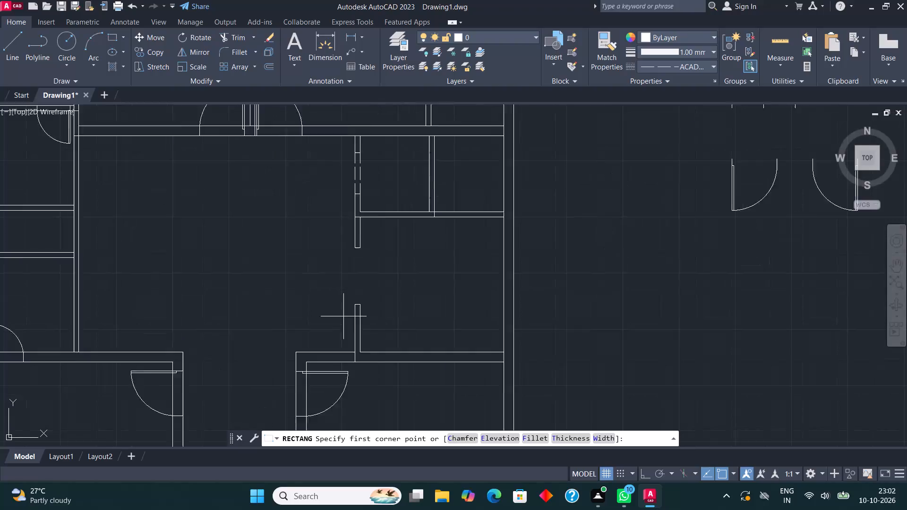
scroll(343, 316, "up", 1)
left_click(358, 298)
left_click(367, 204)
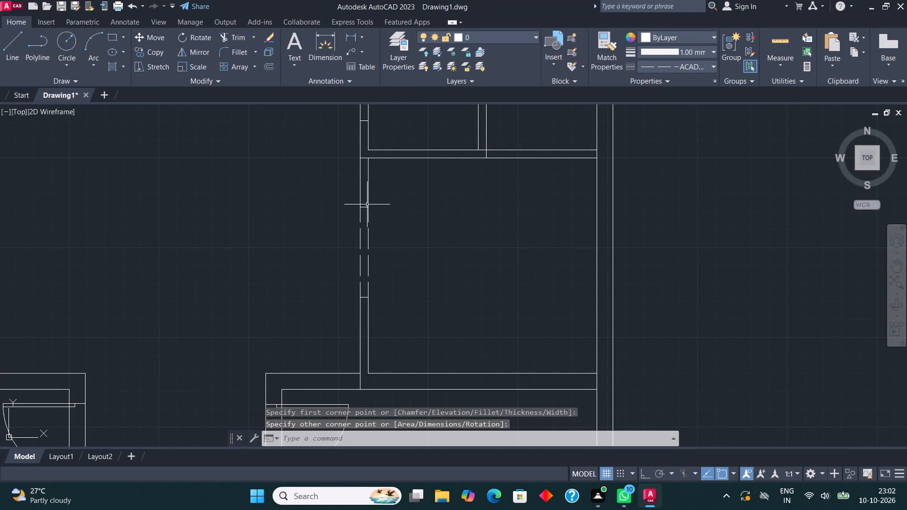
scroll(430, 200, "down", 1)
key("Escape")
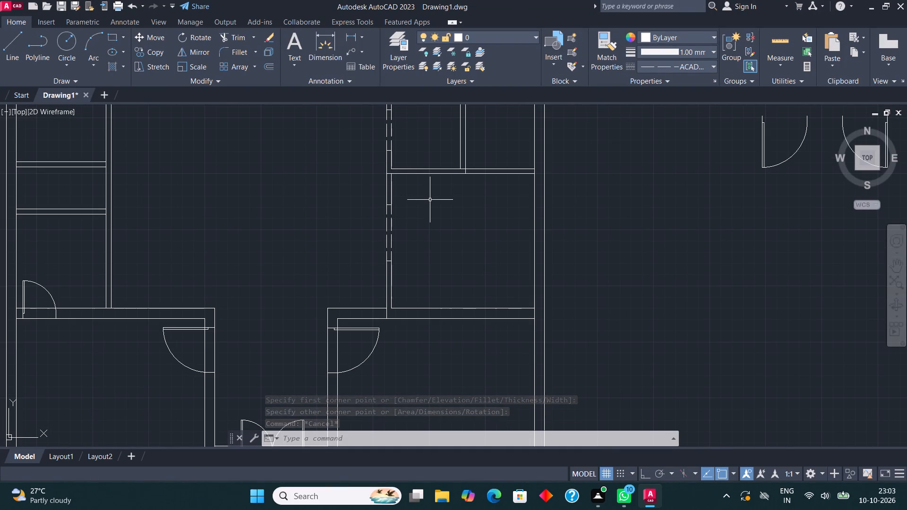
Mirror the toilet block about a horizontal line just above its tank, with Ortho on and the original kept.
scroll(274, 299, "down", 1)
middle_click_drag(316, 296, 376, 298)
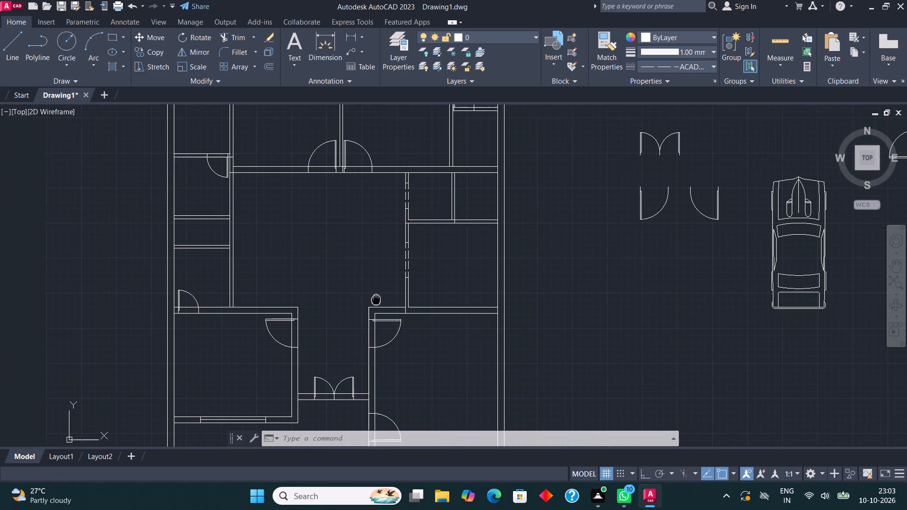
middle_click_drag(376, 298, 378, 298)
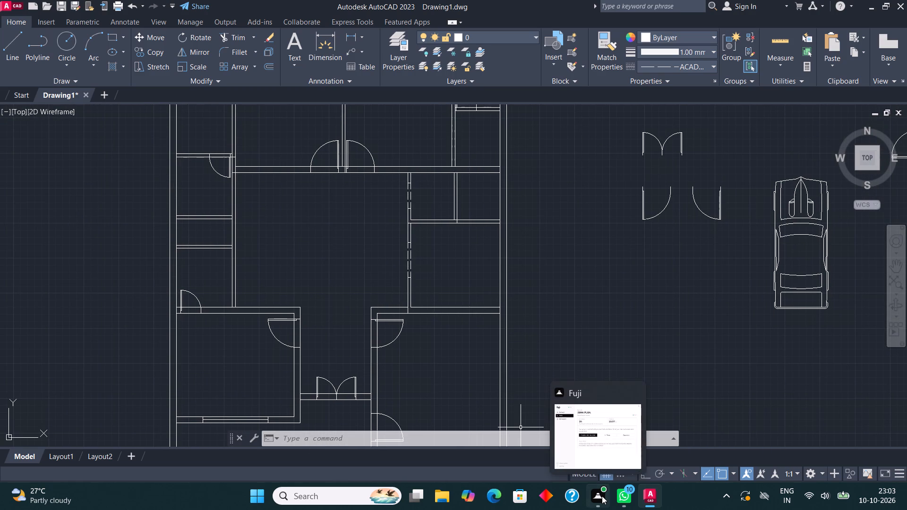
scroll(407, 258, "down", 1)
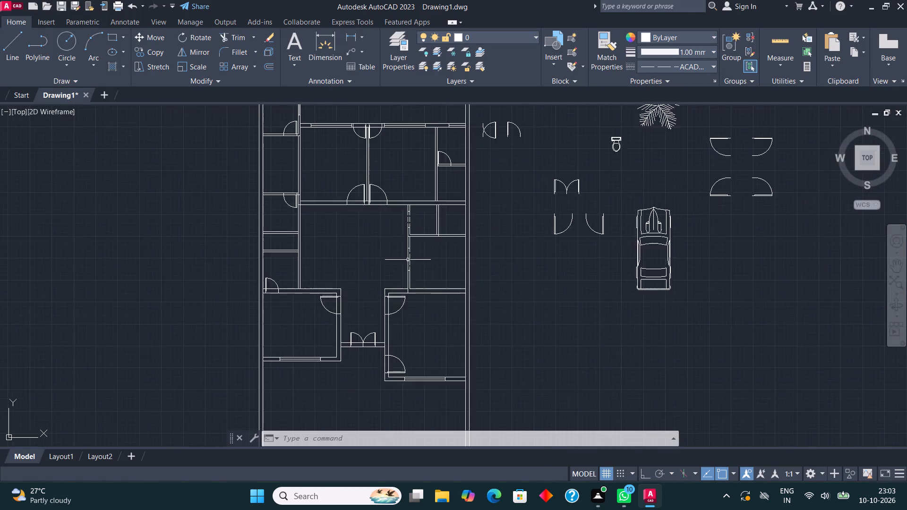
scroll(408, 261, "down", 1)
middle_click_drag(411, 264, 419, 306)
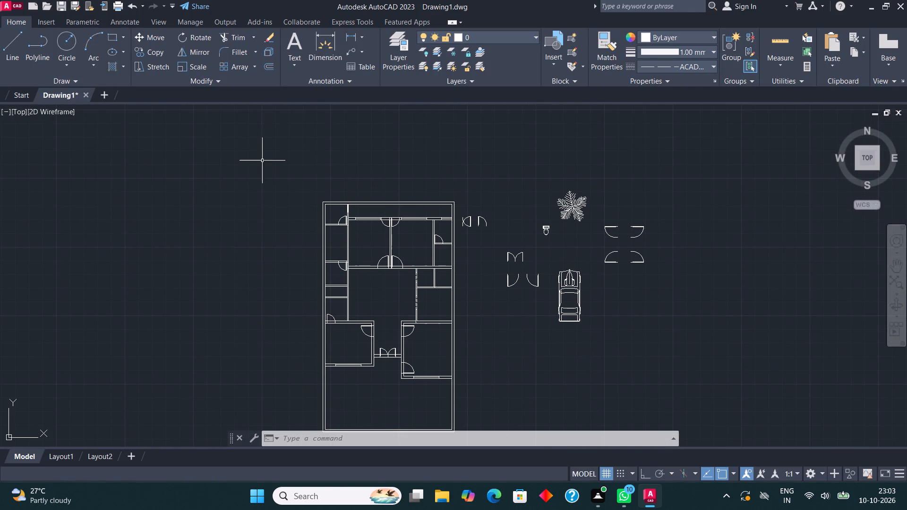
middle_click_drag(357, 244, 375, 242)
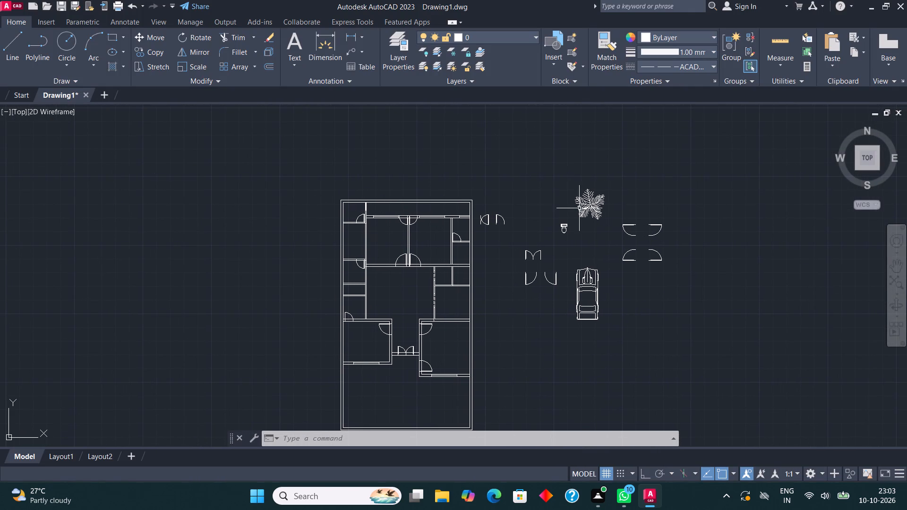
scroll(563, 227, "up", 3)
left_click(558, 220)
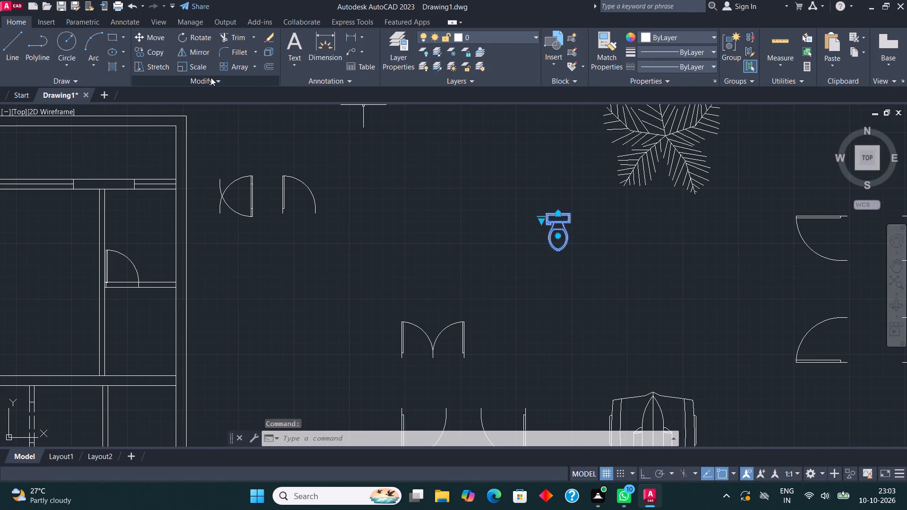
left_click(202, 50)
scroll(310, 335, "down", 2)
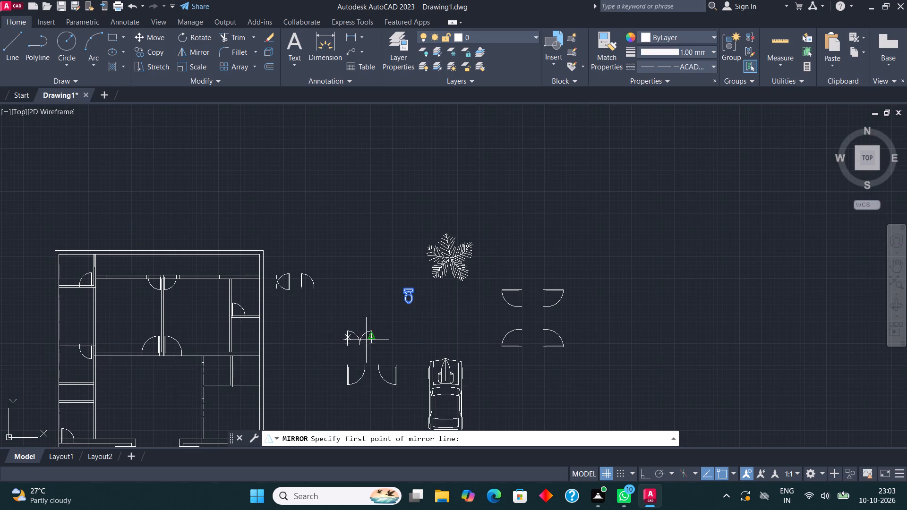
scroll(413, 280, "up", 4)
left_click(364, 308)
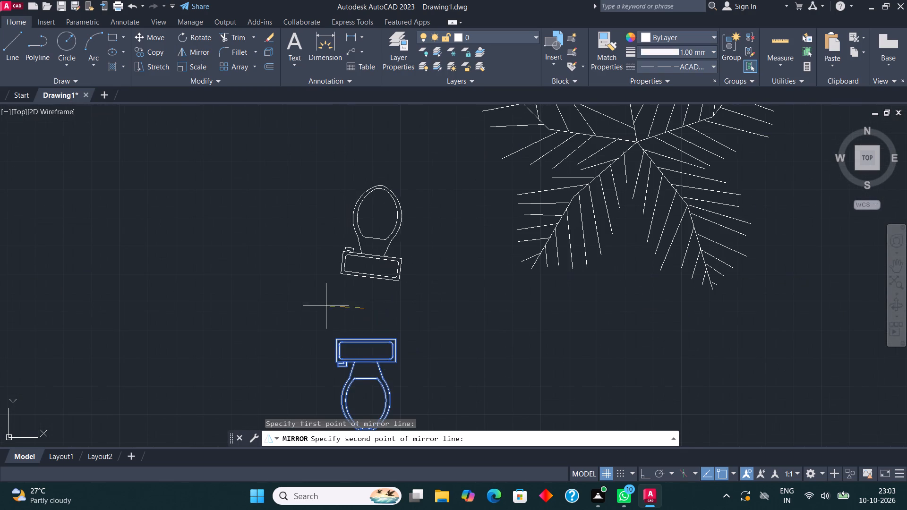
key("F8")
left_click(326, 308)
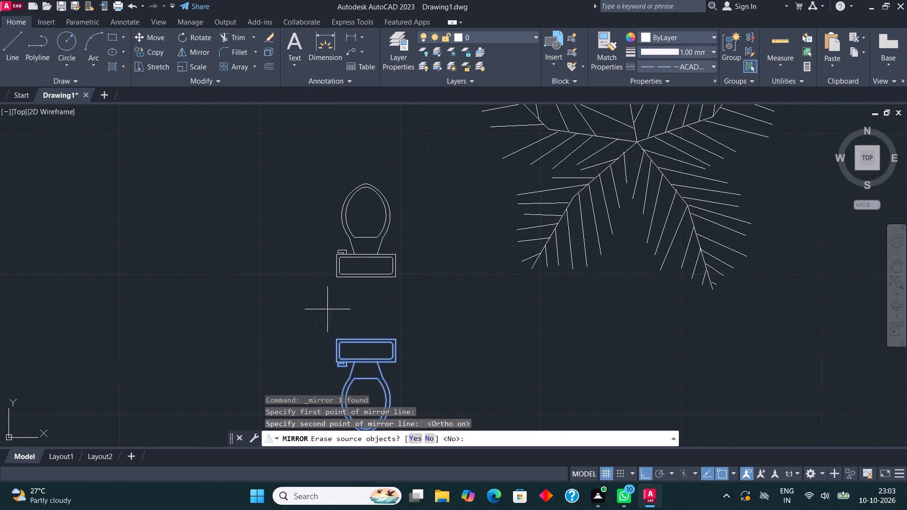
left_click(427, 438)
Copy the upward-facing toilet horizontally to the empty space on its left.
left_click_drag(372, 265, 371, 257)
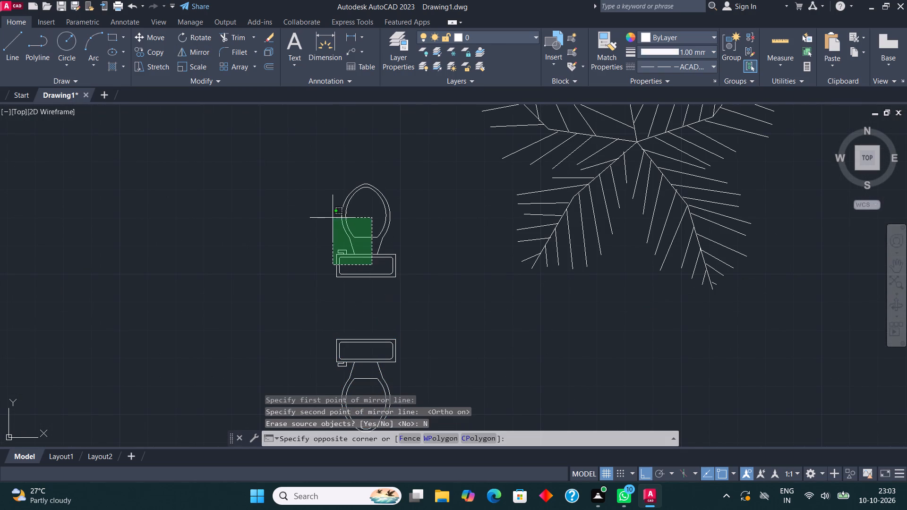
left_click(333, 218)
left_click(153, 52)
left_click(392, 262)
scroll(385, 269, "down", 1)
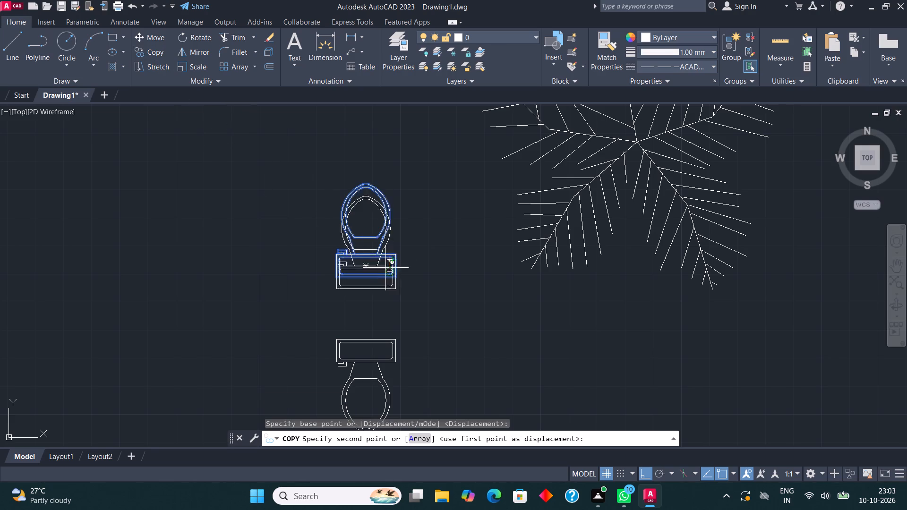
scroll(385, 269, "down", 1)
left_click(274, 261)
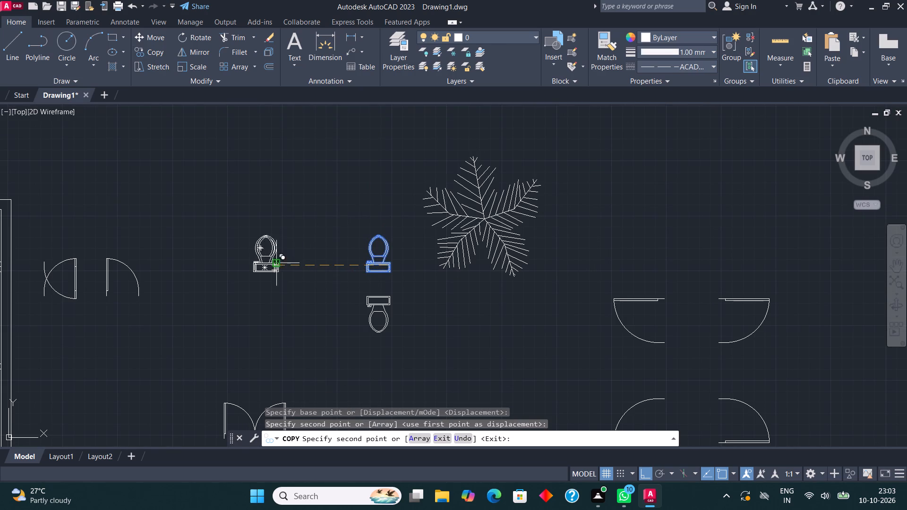
key("Escape")
Rotate the copied toilet to 270° so its bowl faces right.
left_click_drag(277, 267, 271, 262)
left_click(263, 254)
left_click(221, 187)
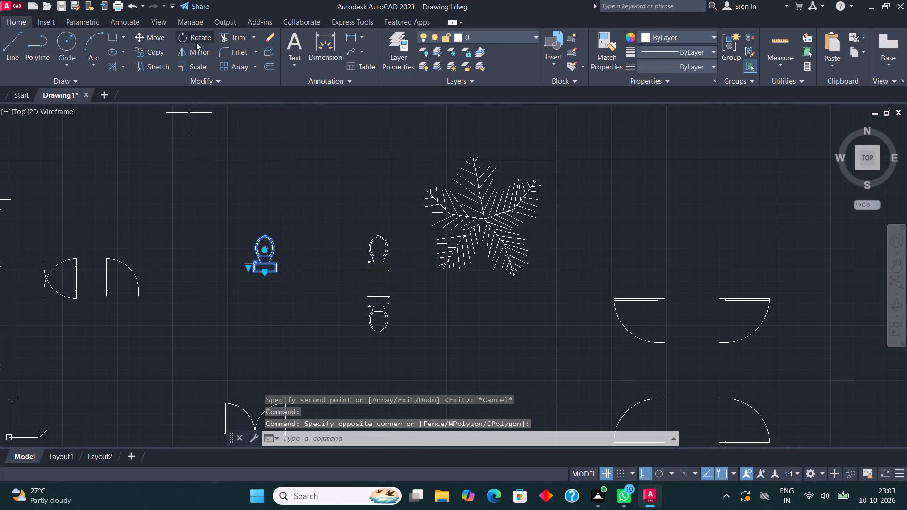
left_click(196, 37)
left_click(291, 253)
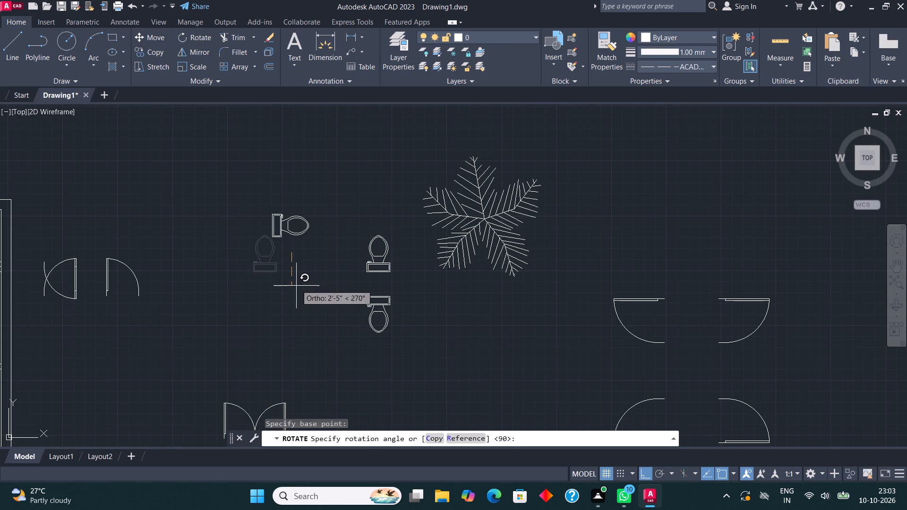
left_click(296, 286)
Mirror the right-facing toilet about a vertical line on its tank side, keeping the original.
left_click_drag(296, 249, 288, 234)
left_click(265, 206)
left_click(206, 48)
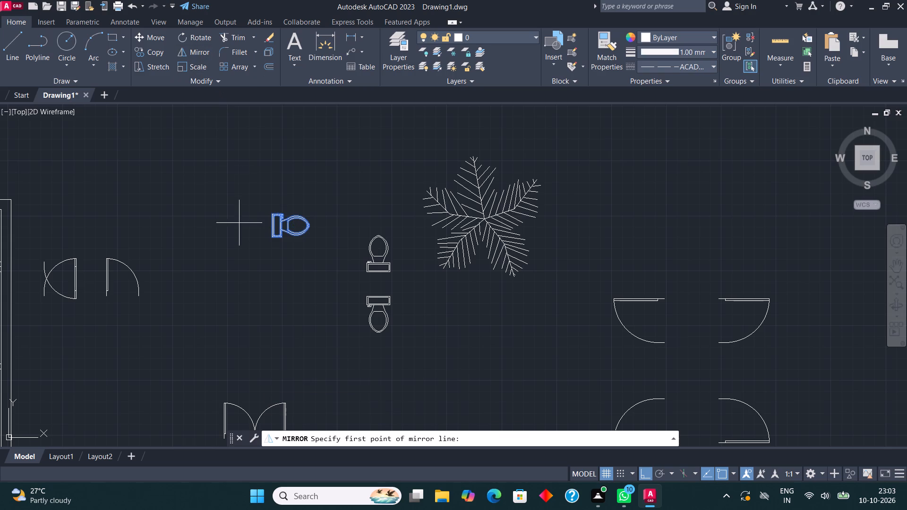
left_click(257, 224)
left_click(265, 266)
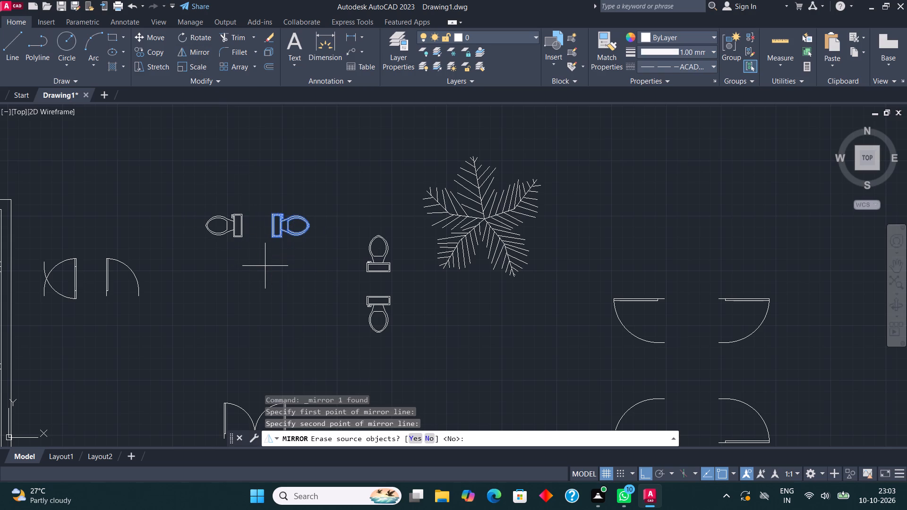
left_click(426, 435)
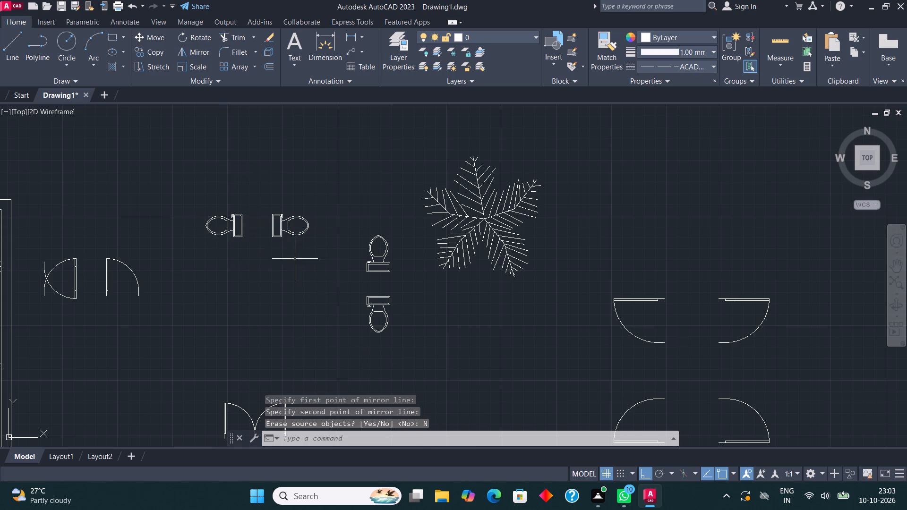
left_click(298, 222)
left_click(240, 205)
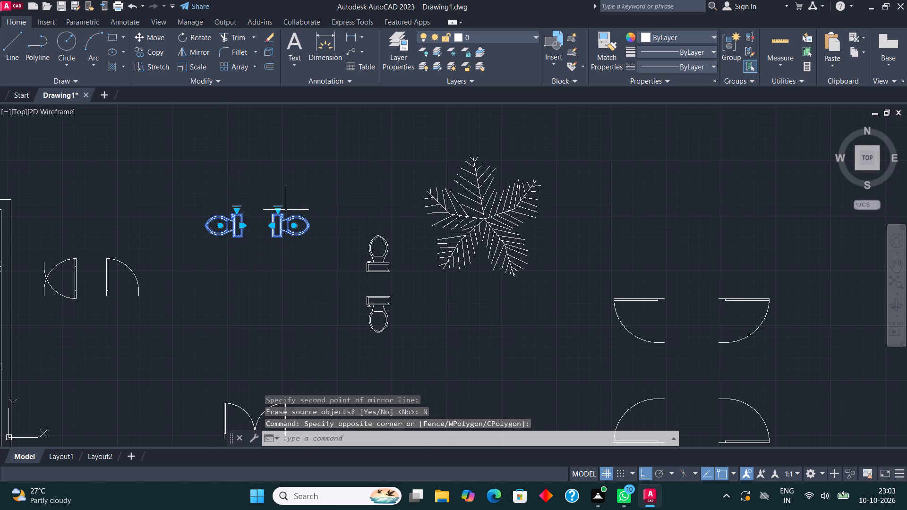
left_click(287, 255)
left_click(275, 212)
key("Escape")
Copy the toilet whose bowl faces right into the plan's upper-left bathroom, tank against the outer wall, with Ortho off.
left_click(282, 230)
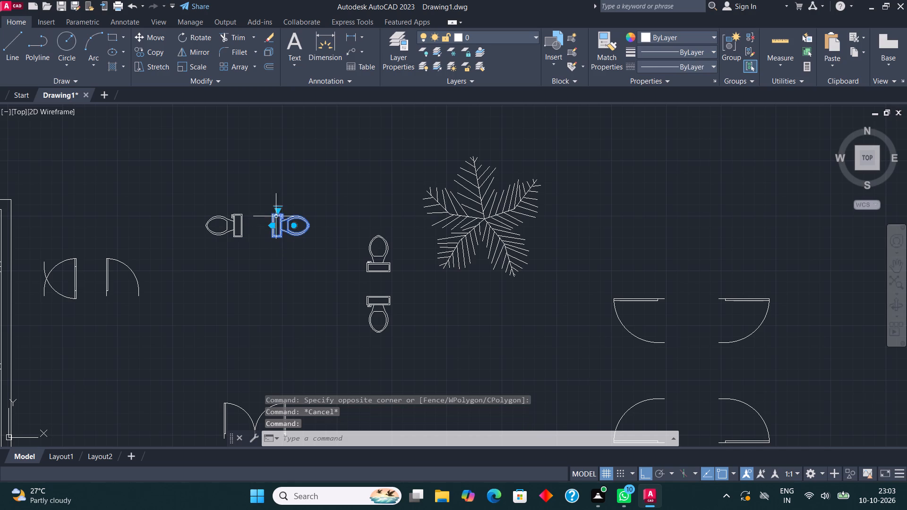
left_click(159, 47)
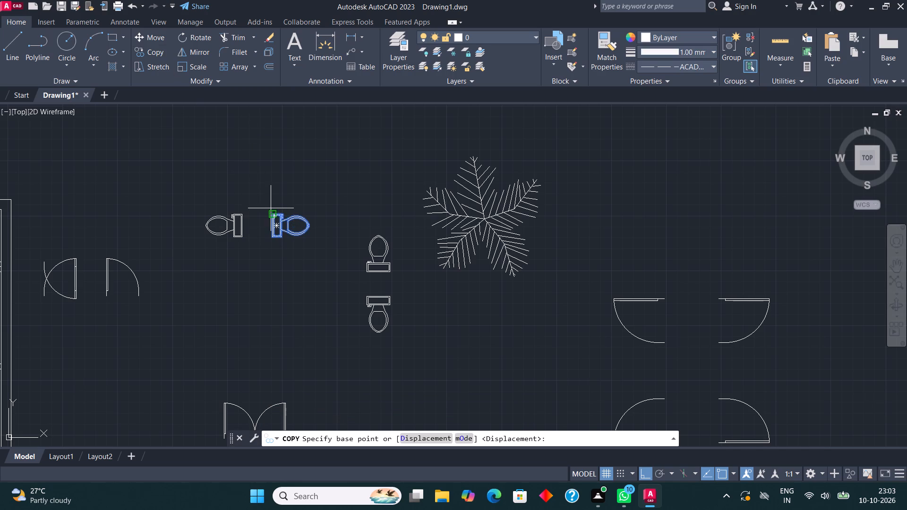
left_click(271, 208)
scroll(465, 179, "down", 3)
key("F8")
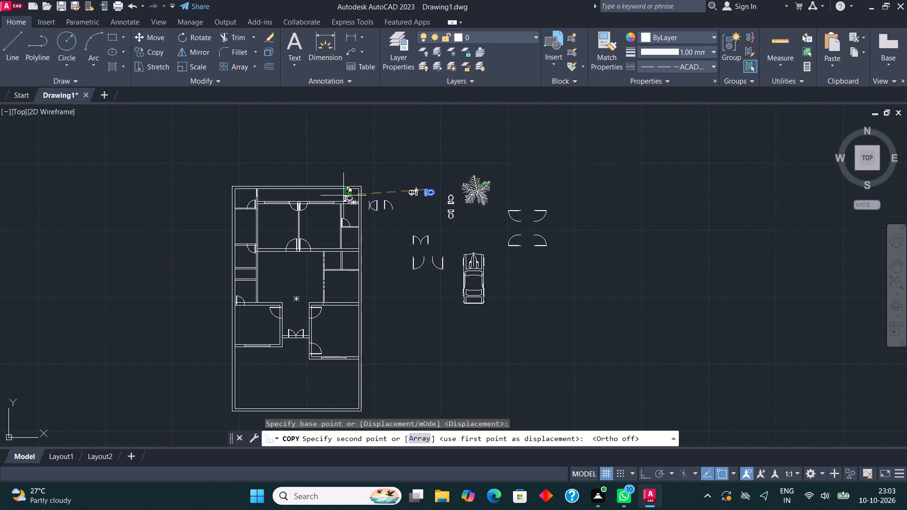
scroll(279, 190, "up", 1)
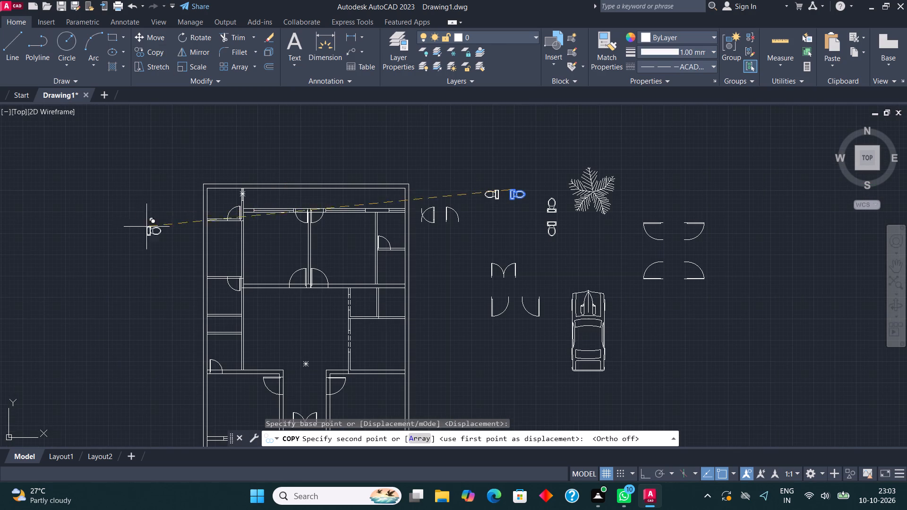
middle_click_drag(167, 239, 190, 272)
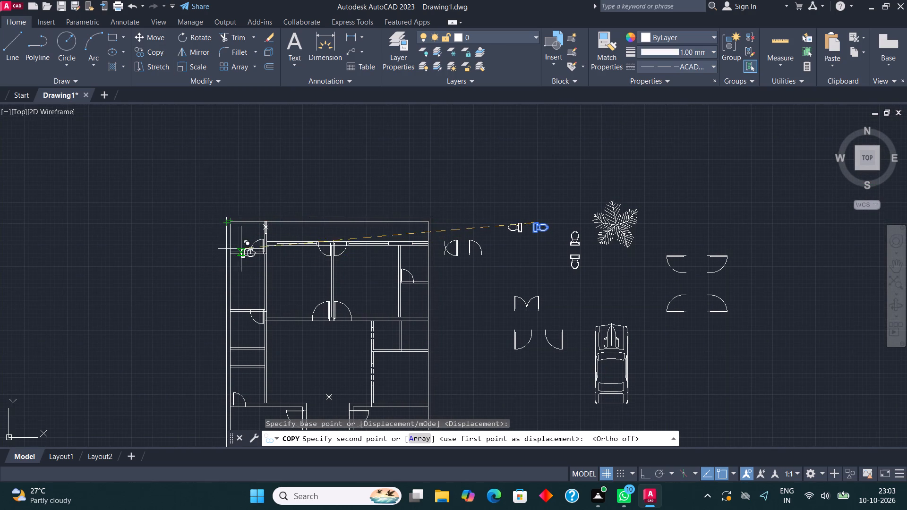
scroll(242, 250, "up", 4)
left_click(157, 181)
scroll(227, 168, "down", 1)
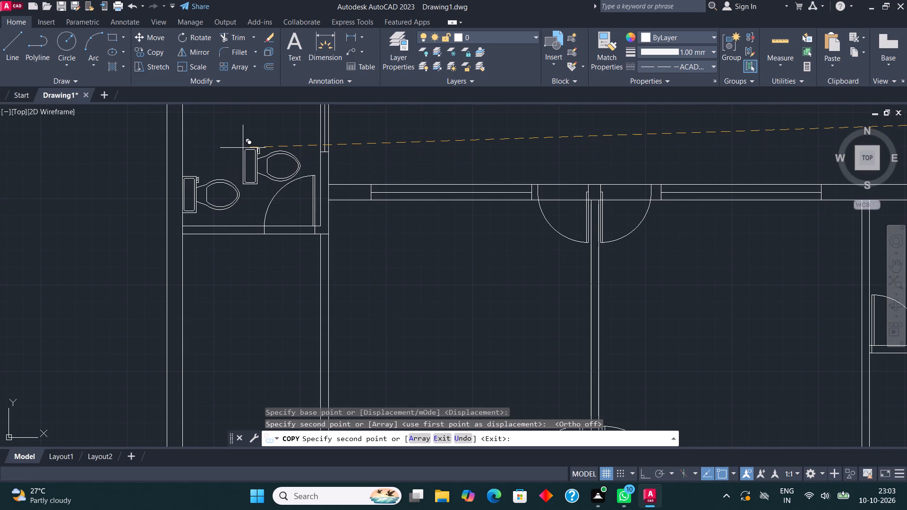
scroll(240, 167, "down", 4)
key("Escape")
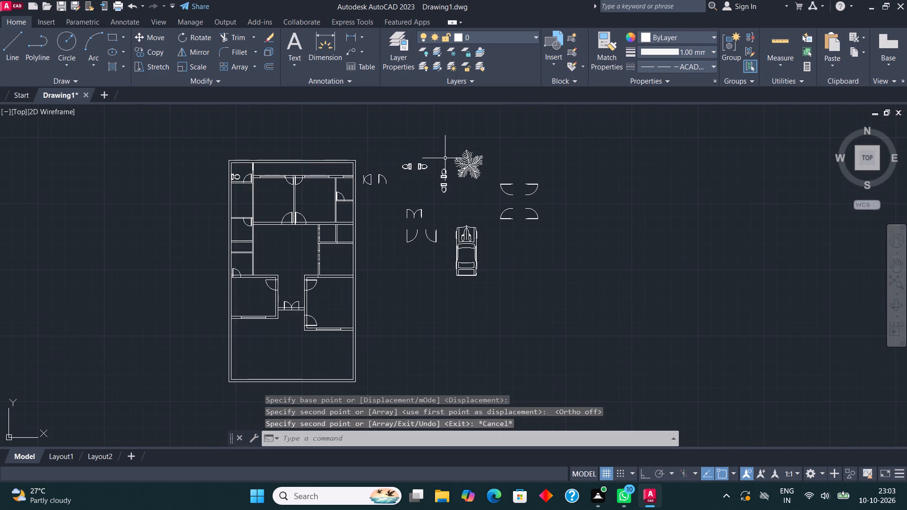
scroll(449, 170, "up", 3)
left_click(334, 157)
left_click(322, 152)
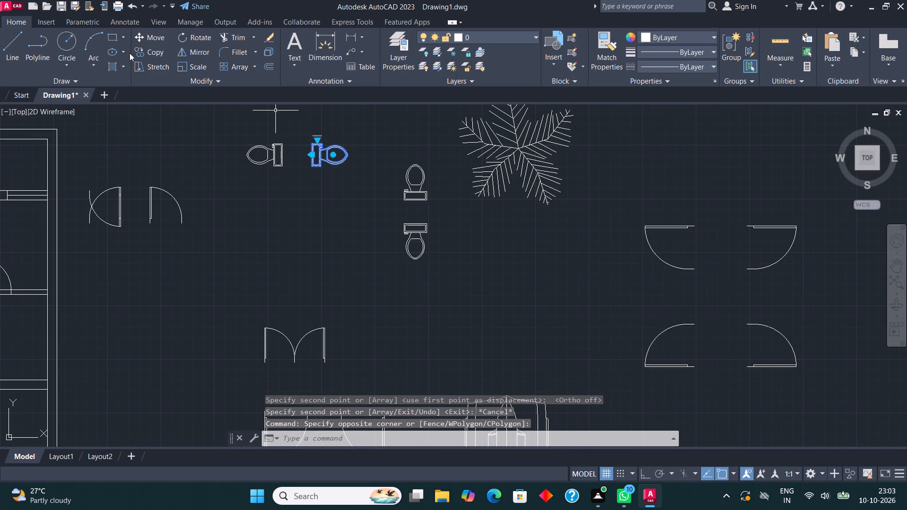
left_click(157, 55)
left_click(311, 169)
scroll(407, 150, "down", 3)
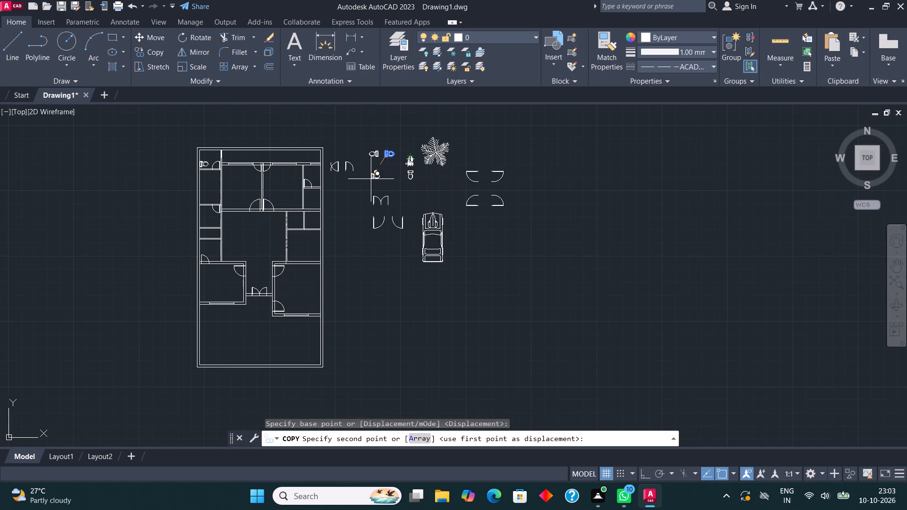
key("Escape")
Copy the toilet whose bowl faces left into the upper-right bathroom, placing its tank against the outer wall.
left_click(377, 152)
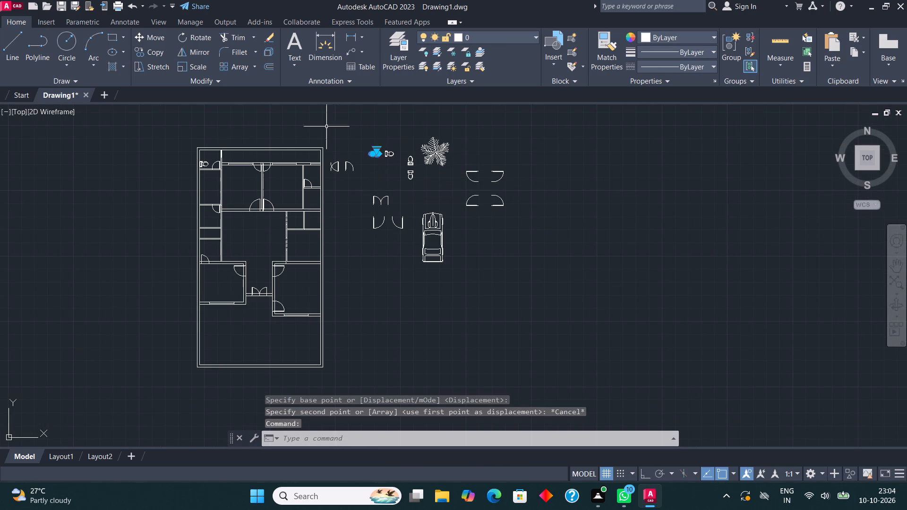
left_click(156, 54)
scroll(368, 151, "up", 3)
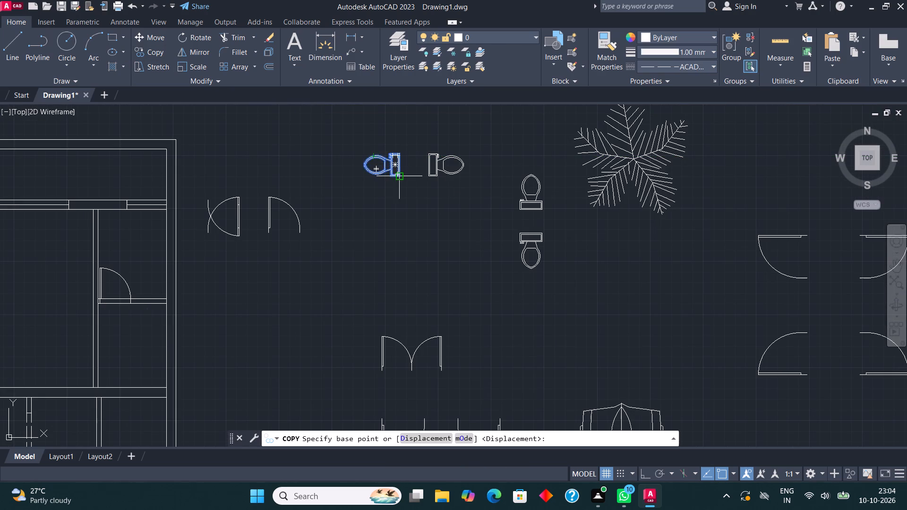
left_click(399, 178)
scroll(429, 166, "down", 2)
scroll(315, 203, "up", 3)
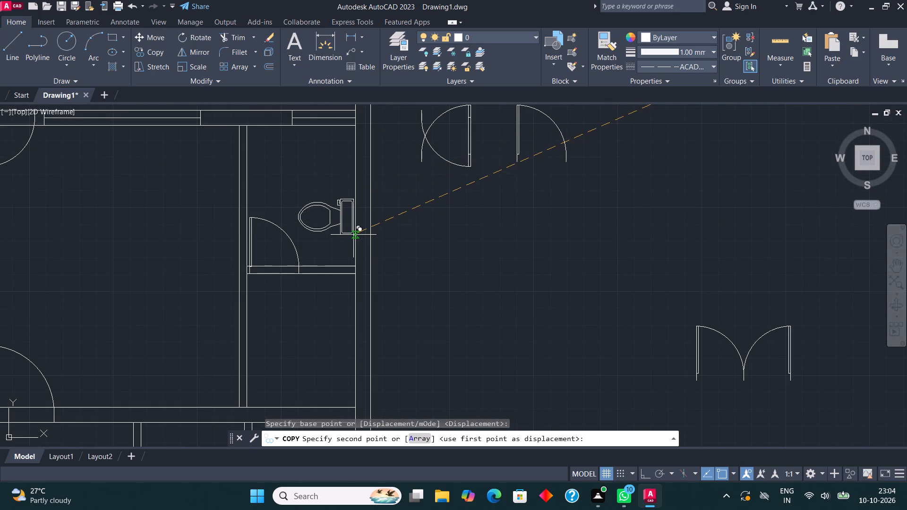
left_click(354, 235)
scroll(424, 188, "down", 1)
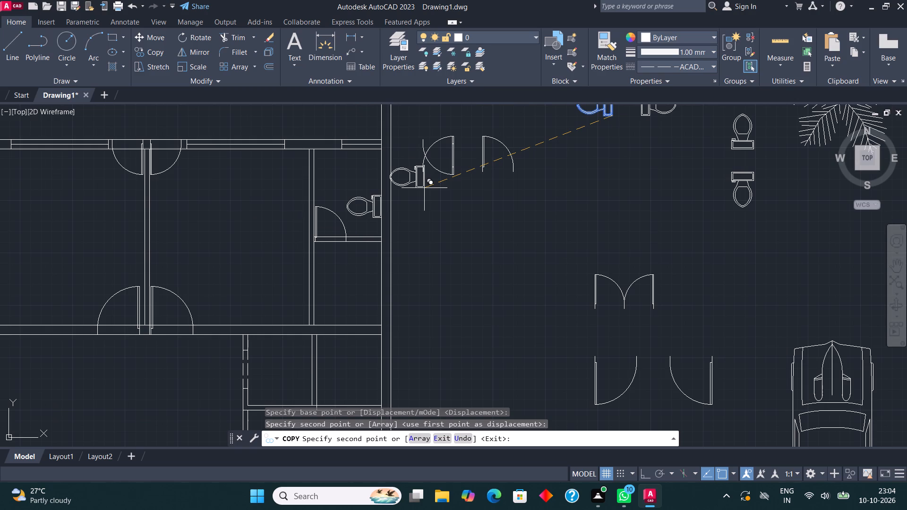
Place another copy of the left-facing toilet in the lower-left bathroom, tank against the inner wall, and finish copying.
scroll(438, 225, "down", 3)
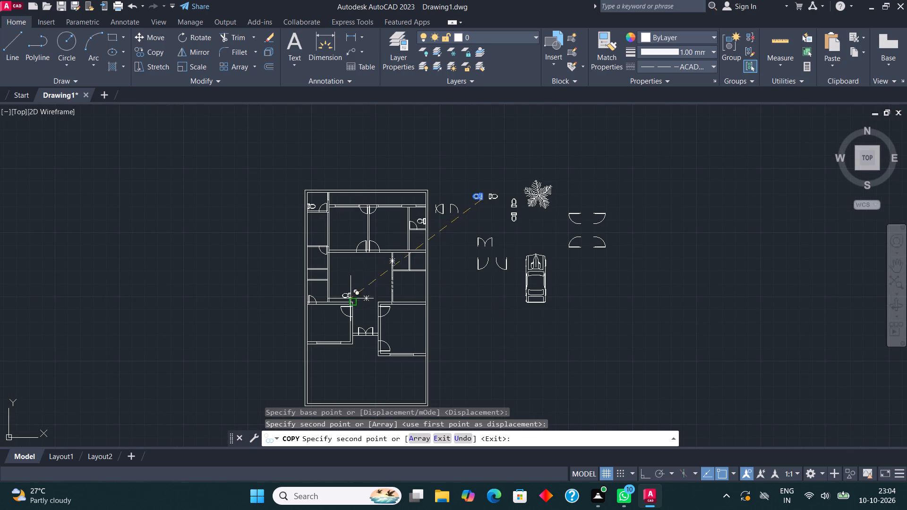
scroll(317, 294, "up", 4)
scroll(356, 324, "up", 2)
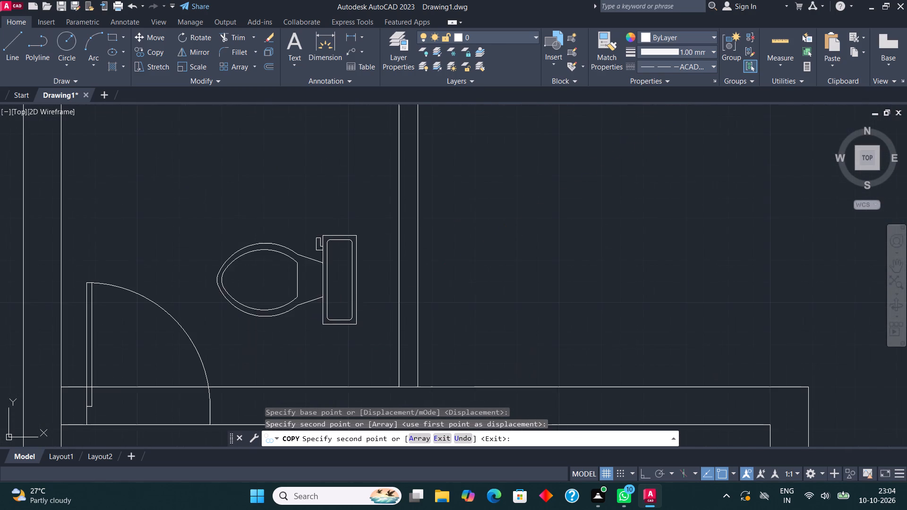
left_click(398, 336)
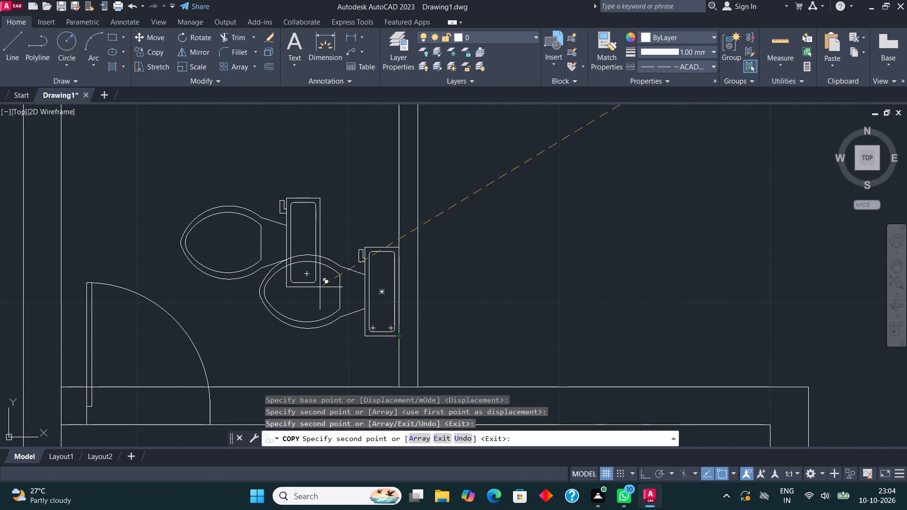
key("Escape")
Scale the car block down slightly about a point in the middle of its body.
scroll(320, 287, "down", 3)
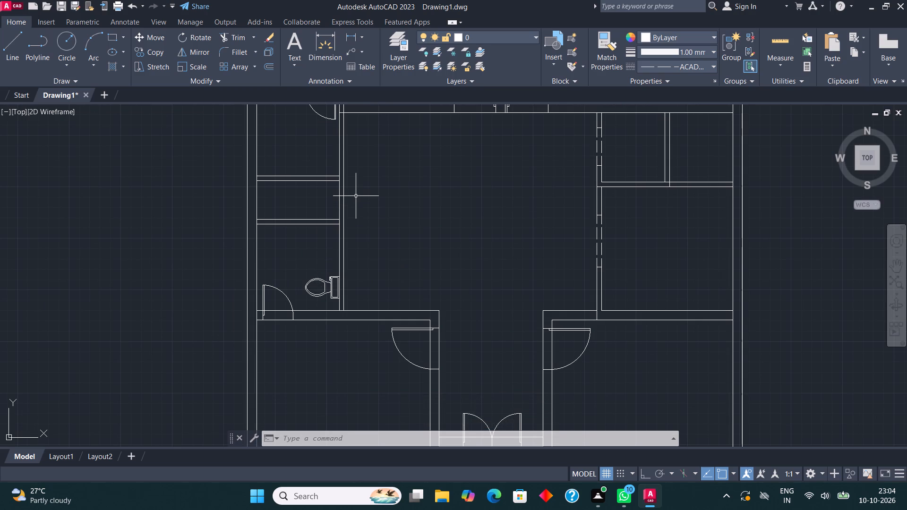
scroll(356, 196, "down", 4)
scroll(572, 193, "up", 2)
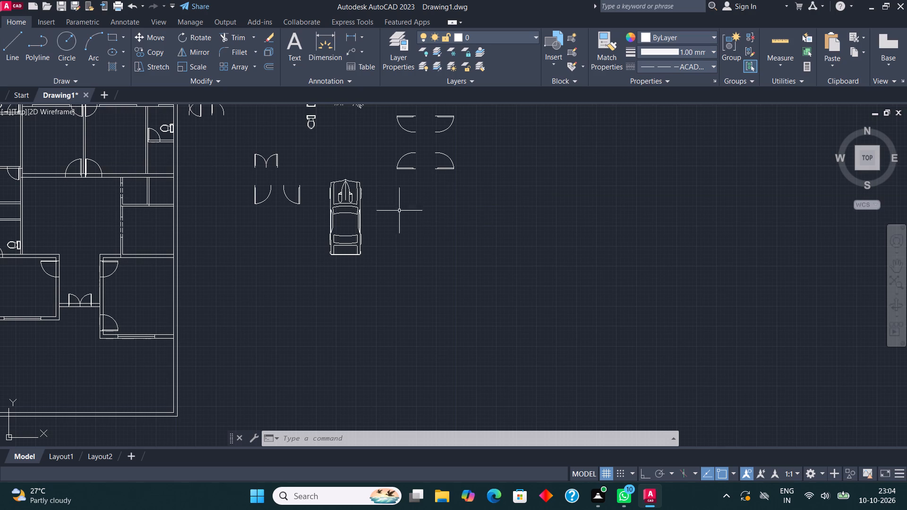
left_click(359, 212)
left_click(188, 69)
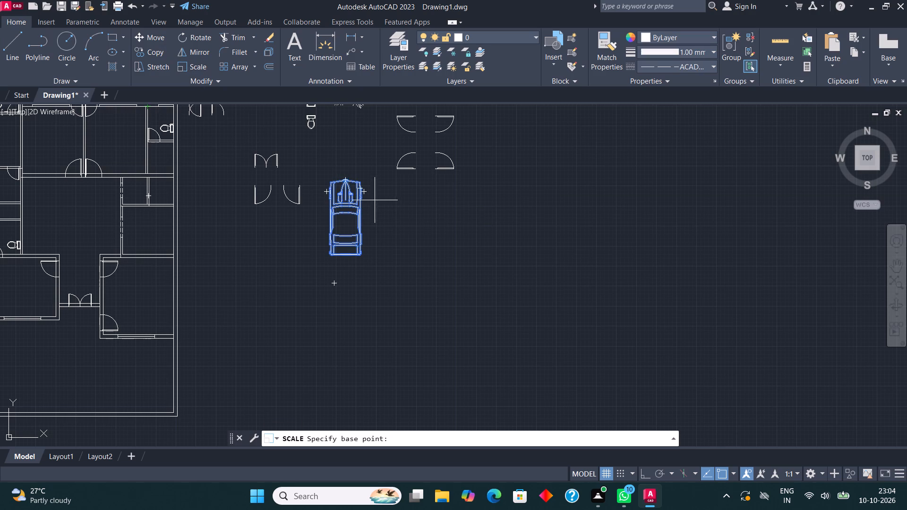
left_click(345, 227)
left_click(363, 194)
Move the car into the open front area of the plan, just below the front-left room's window.
left_click(338, 210)
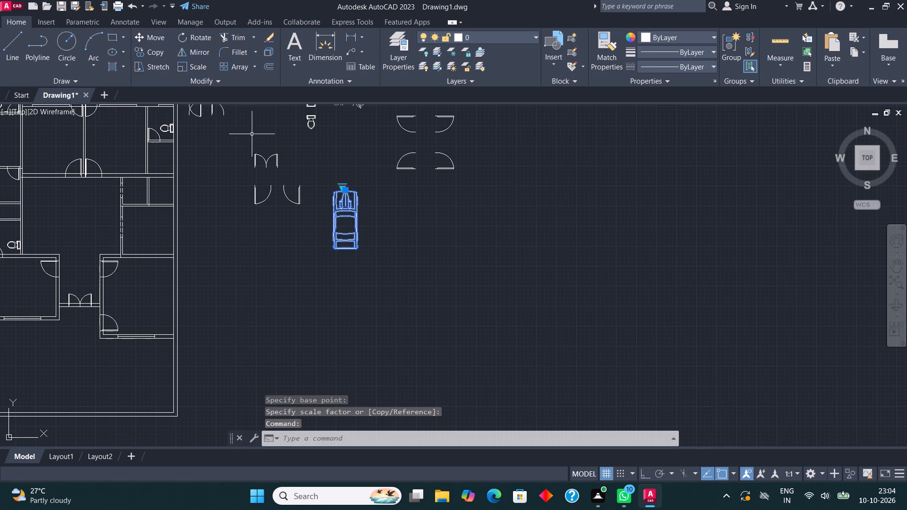
left_click(153, 38)
left_click(353, 199)
scroll(400, 197, "down", 3)
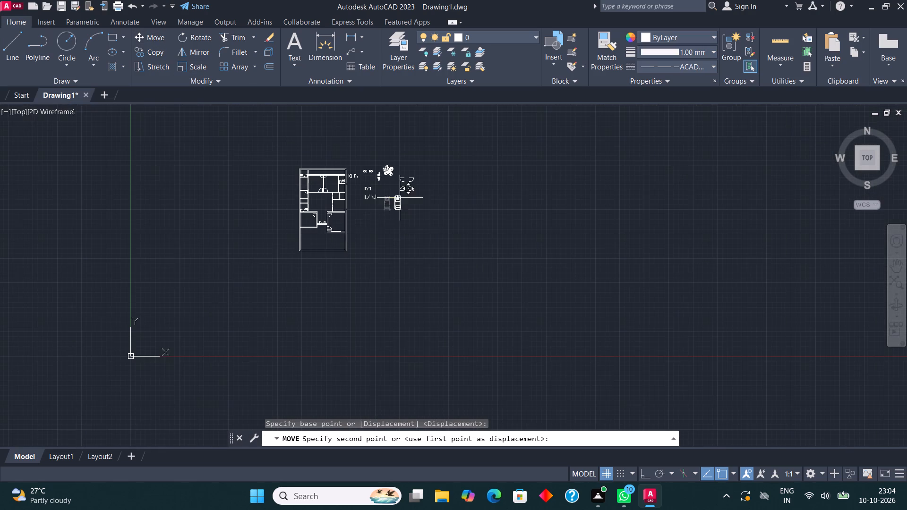
scroll(320, 232, "up", 3)
scroll(284, 244, "up", 1)
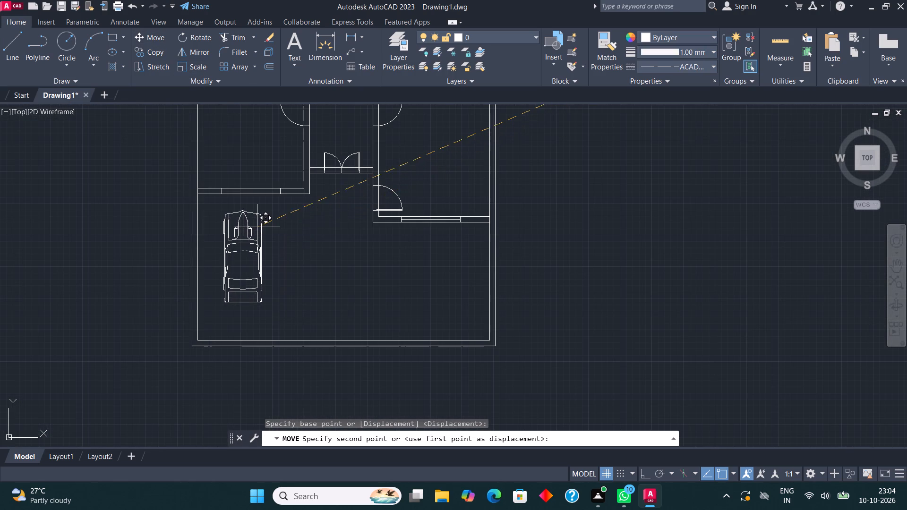
left_click(249, 227)
key("Escape")
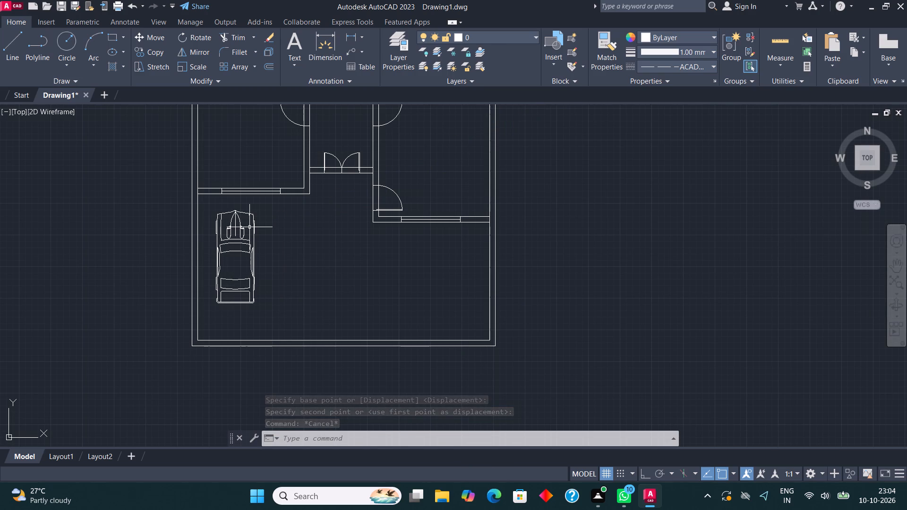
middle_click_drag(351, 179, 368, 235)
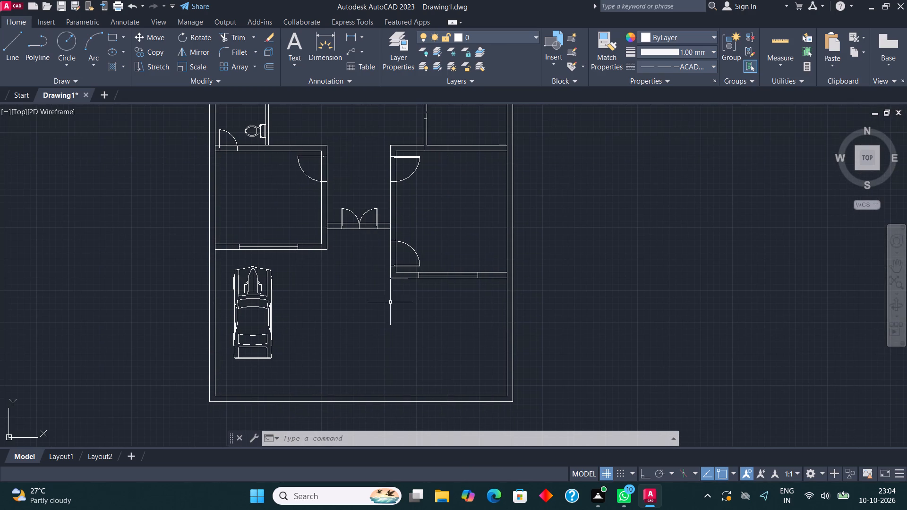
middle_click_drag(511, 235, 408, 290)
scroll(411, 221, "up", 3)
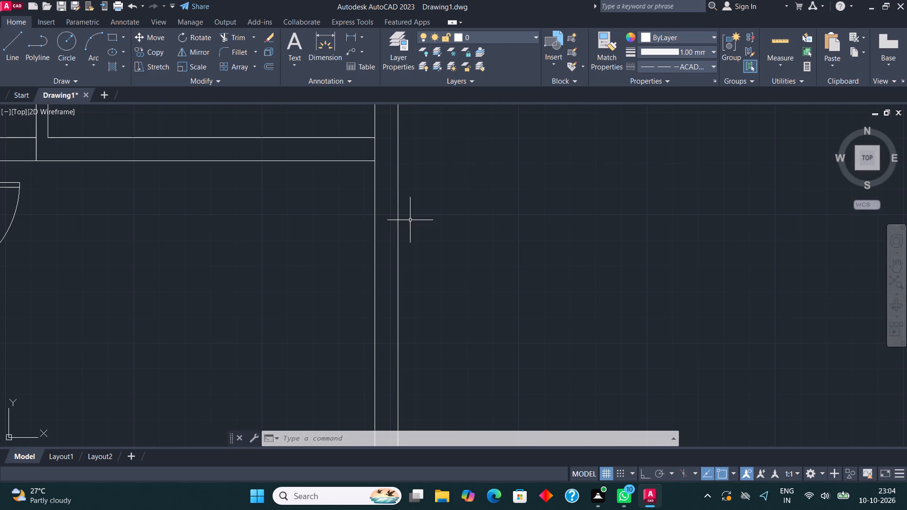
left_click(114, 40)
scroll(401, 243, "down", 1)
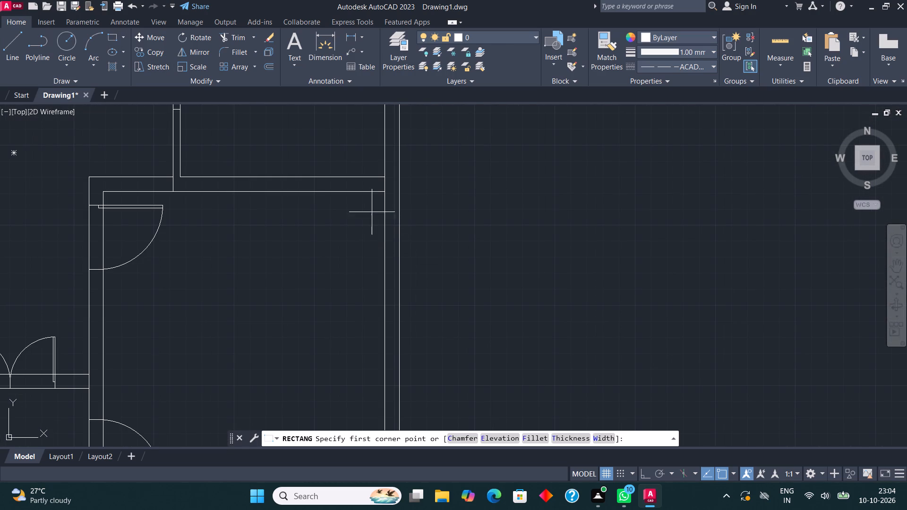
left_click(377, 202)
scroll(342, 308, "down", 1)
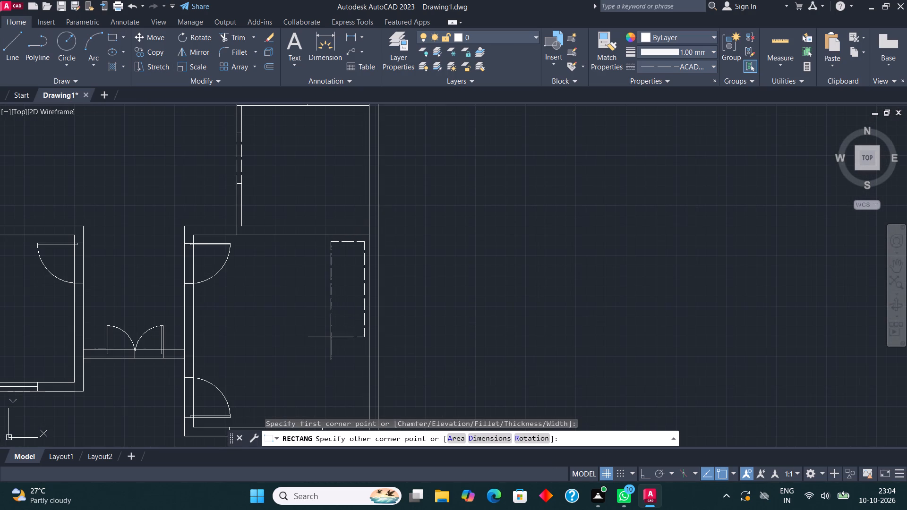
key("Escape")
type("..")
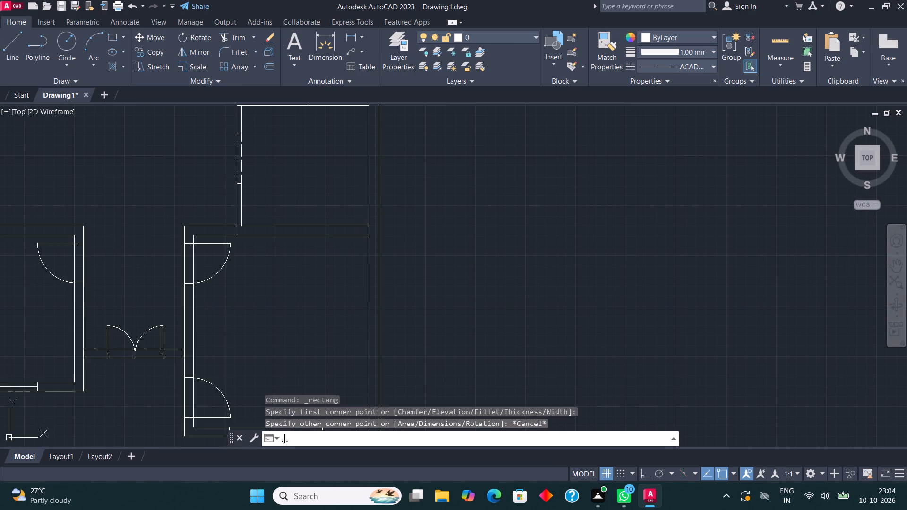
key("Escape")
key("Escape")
Set ByLayer as the current linetype in the Linetype Manager.
type("LI")
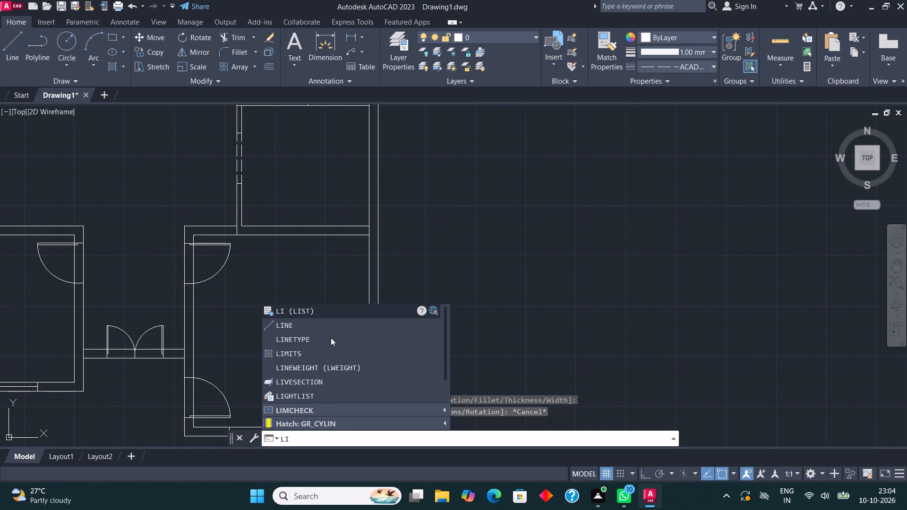
left_click(331, 338)
left_click(430, 204)
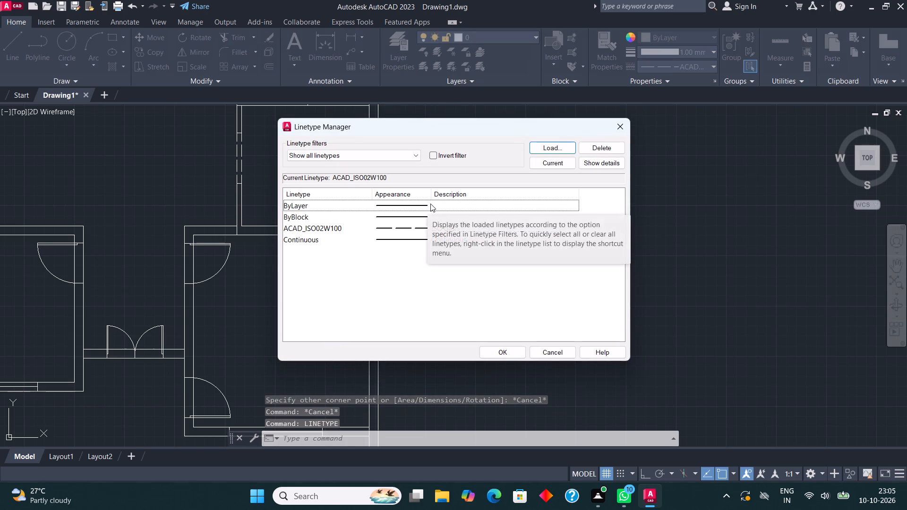
left_click(552, 160)
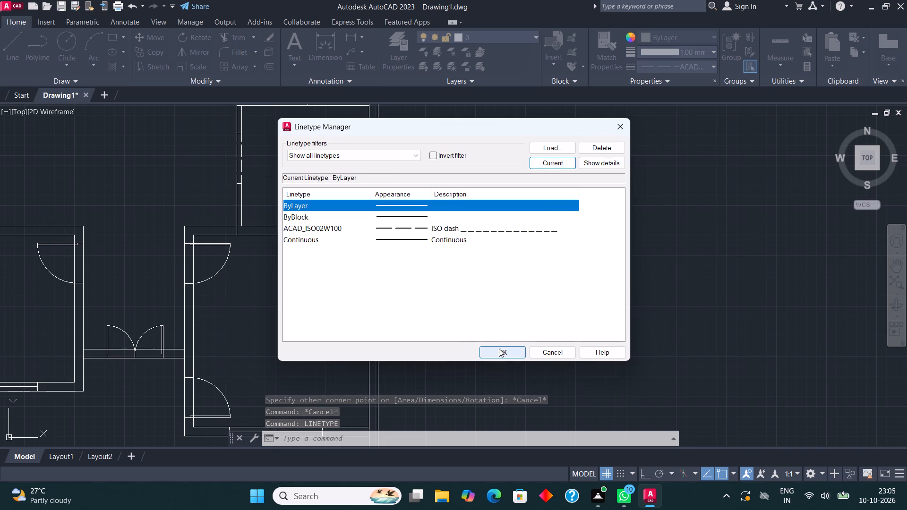
left_click(501, 350)
Draw a tall, narrow rectangle for the sofa's long side along the outer wall of the front-right room.
left_click(114, 36)
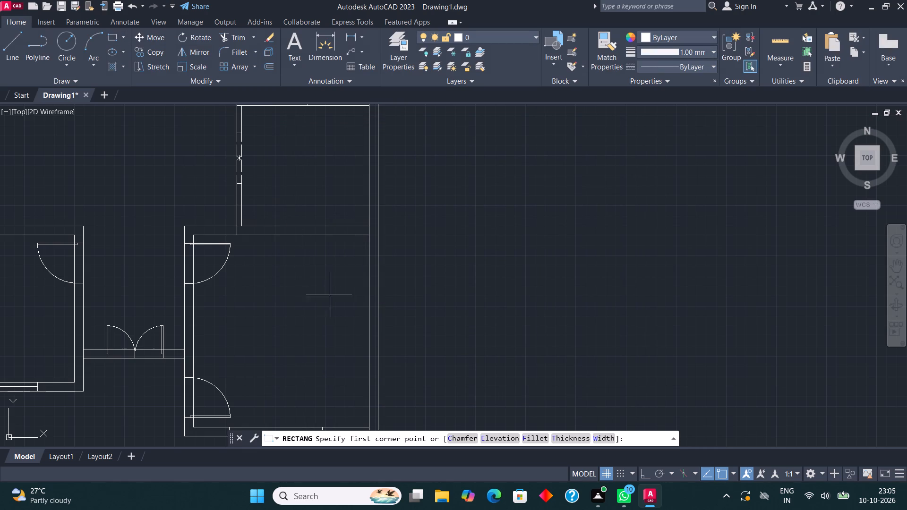
scroll(358, 250, "up", 1)
left_click(360, 246)
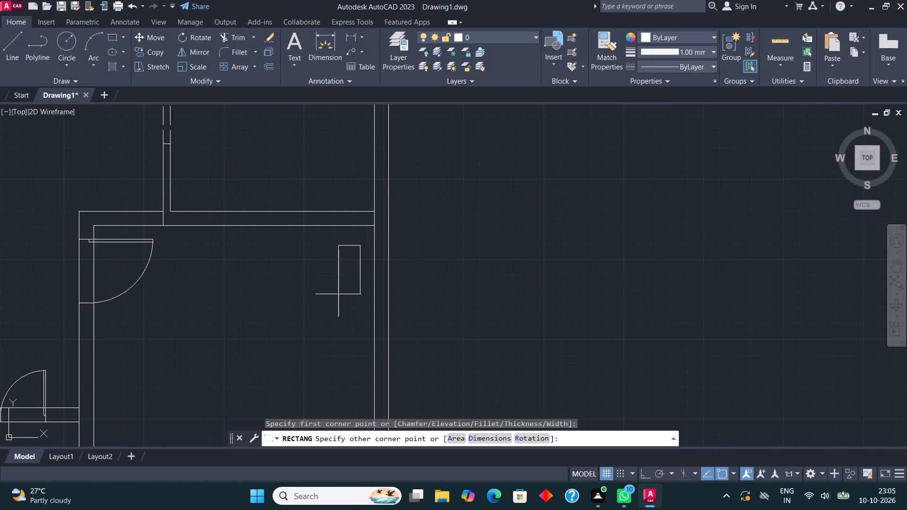
scroll(343, 363, "down", 1)
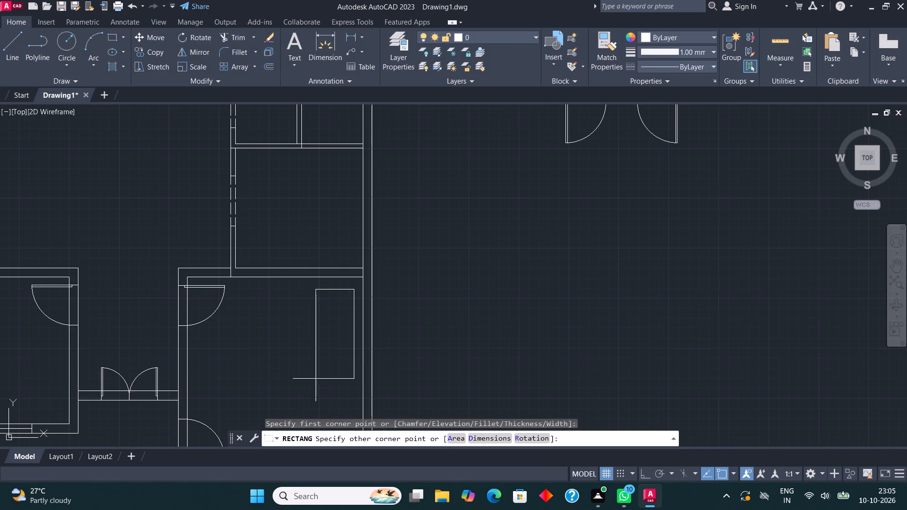
scroll(331, 371, "down", 3)
scroll(331, 376, "up", 3)
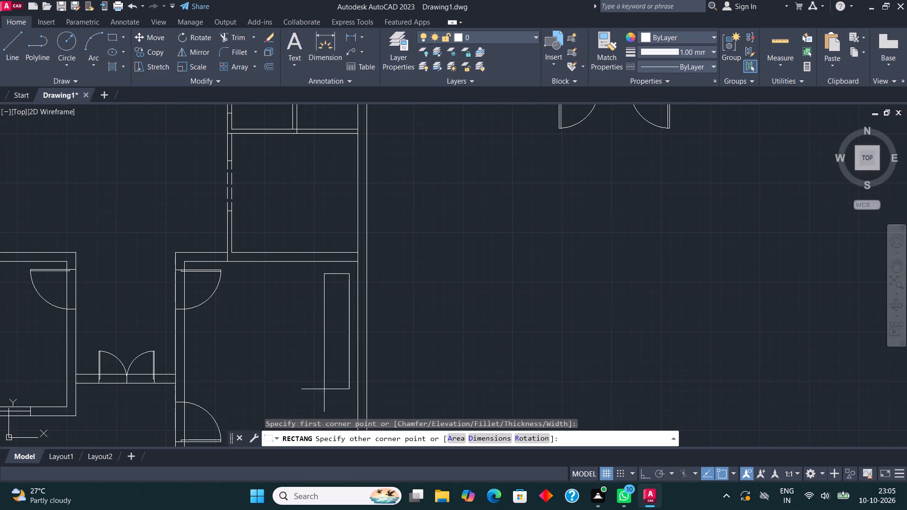
left_click(320, 386)
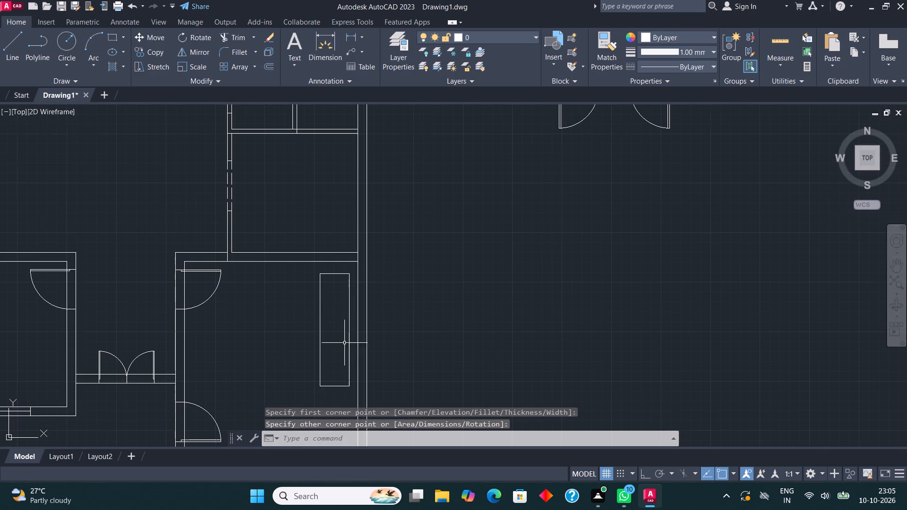
Draw a horizontal rectangle from the tall rectangle's upper-right corner toward the door, completing the L-shaped sofa outline.
scroll(345, 341, "up", 1)
left_click(11, 42)
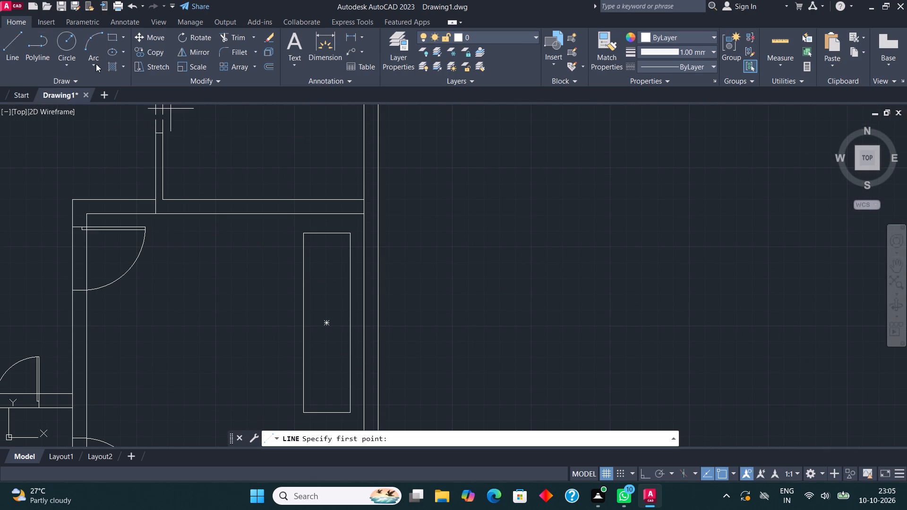
left_click(110, 39)
left_click(346, 235)
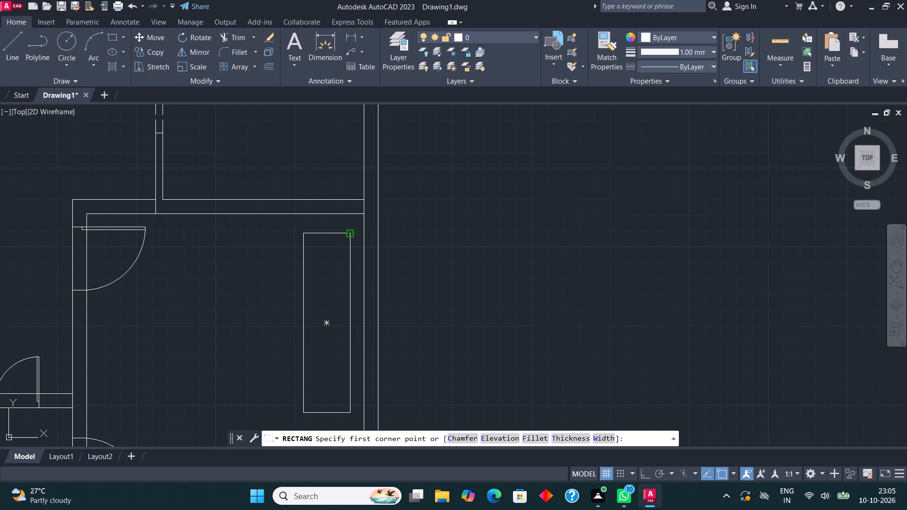
left_click(215, 272)
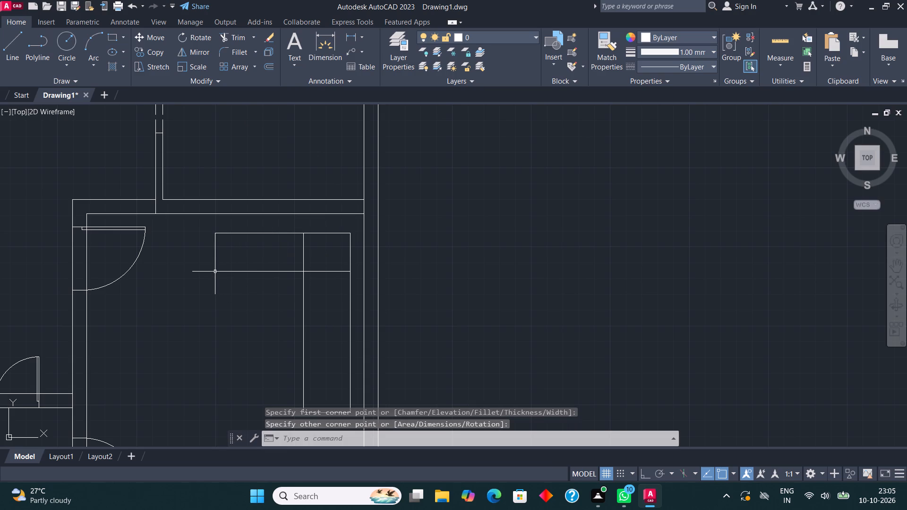
Draw a vertical seat divider line across the sofa's short horizontal arm.
left_click(10, 37)
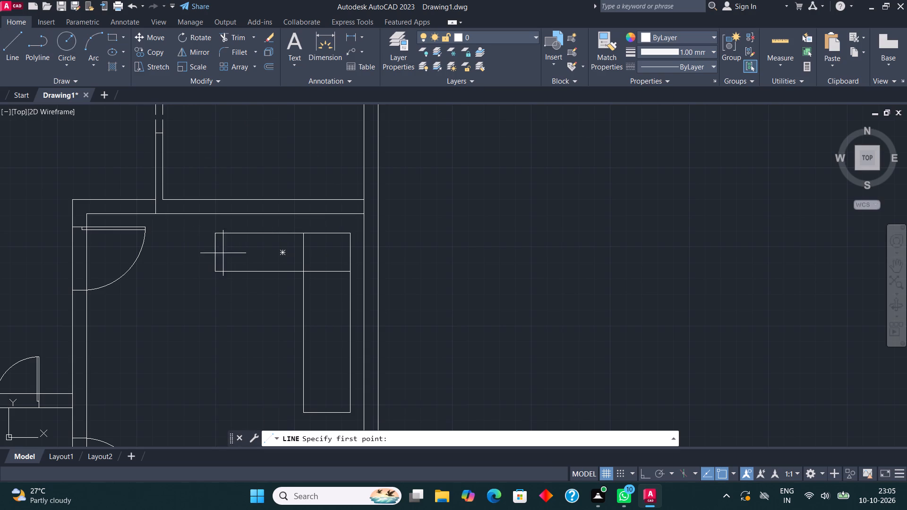
scroll(257, 272, "up", 1)
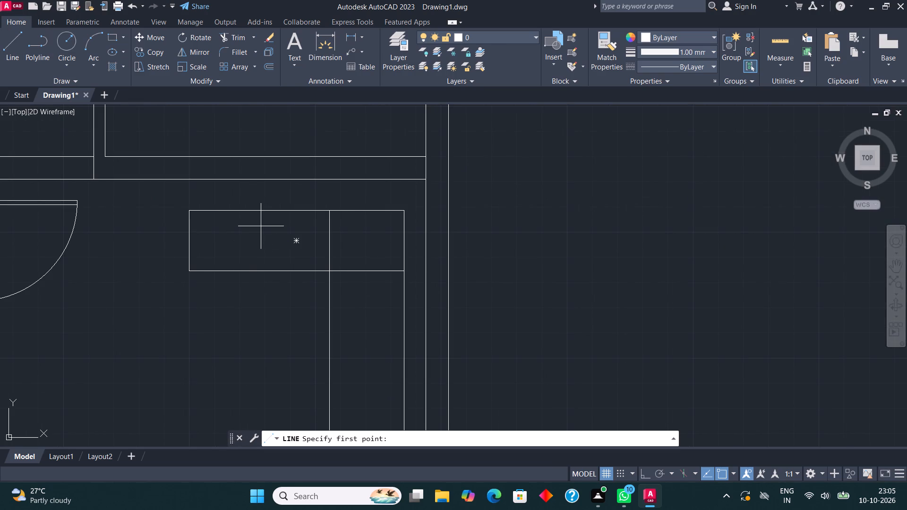
left_click(263, 212)
left_click(264, 269)
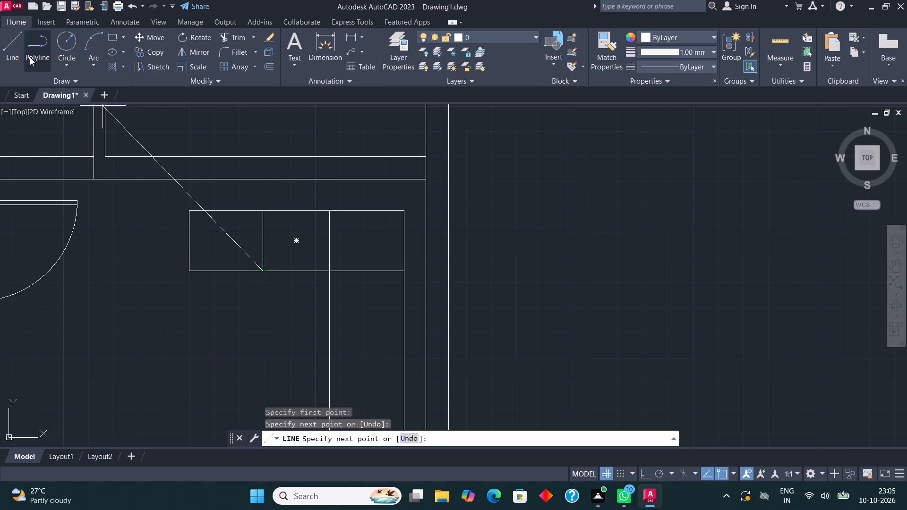
Draw two horizontal seat divider lines across the sofa's long vertical side, below the corner seat.
left_click(21, 44)
scroll(366, 219, "down", 2)
scroll(362, 257, "up", 3)
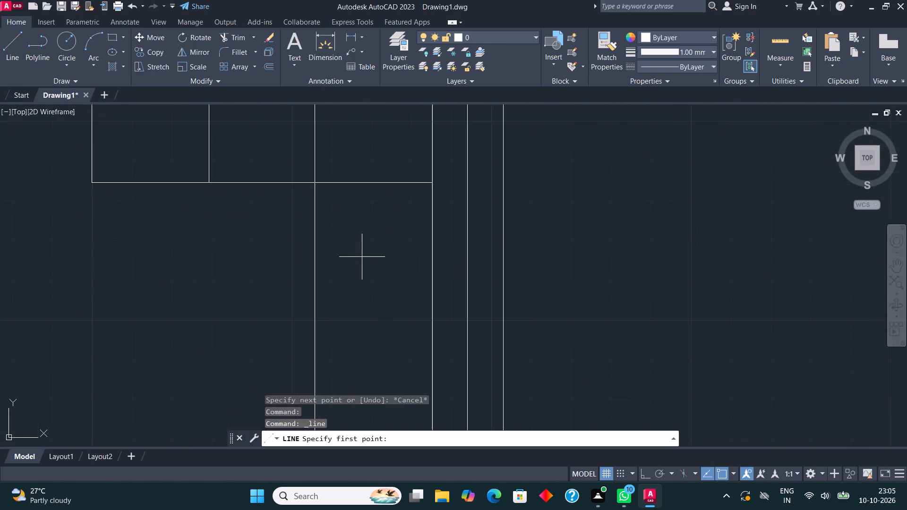
left_click(313, 319)
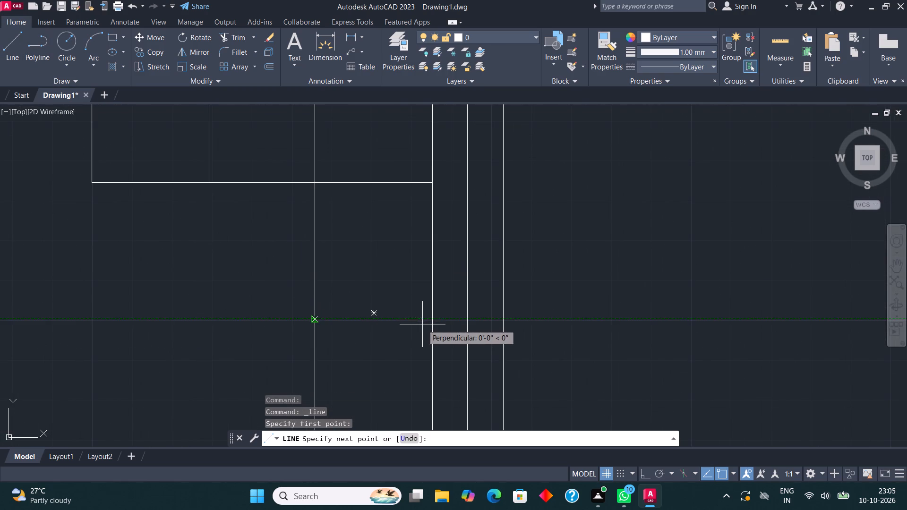
left_click(432, 318)
scroll(414, 236, "down", 3)
scroll(411, 280, "up", 2)
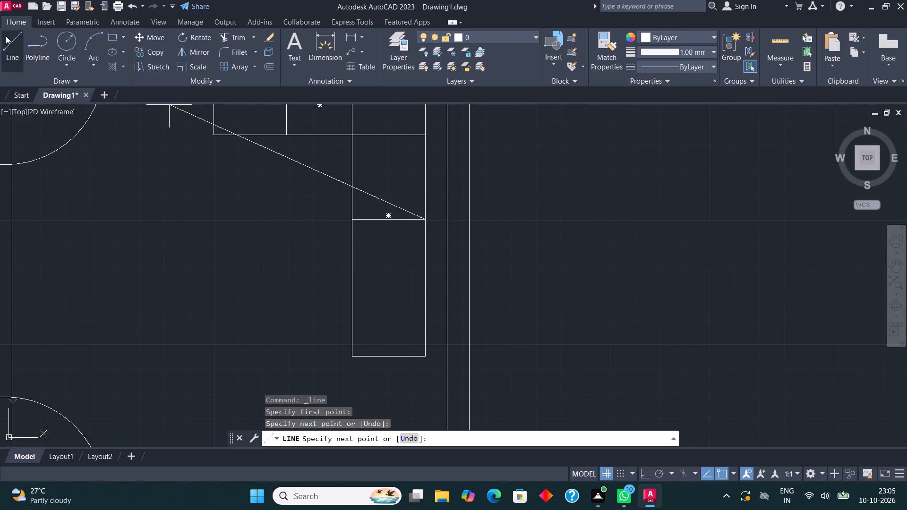
left_click(12, 43)
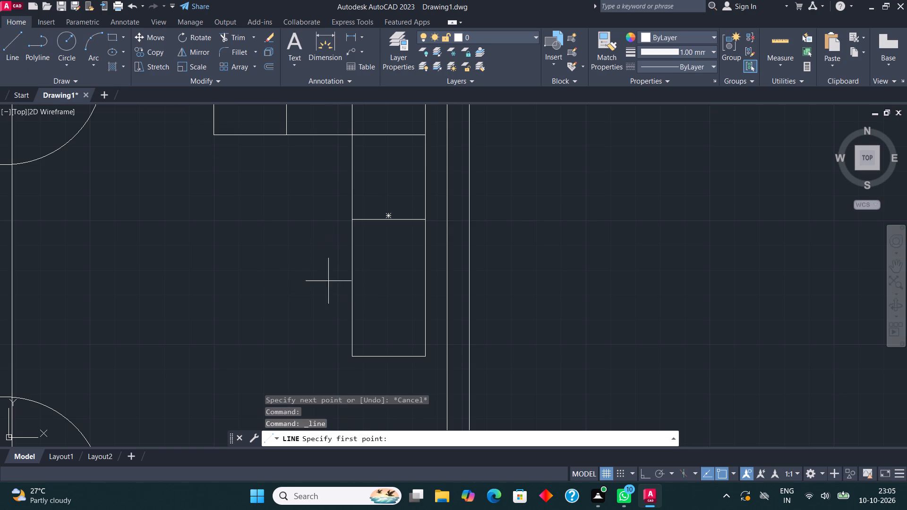
left_click(351, 283)
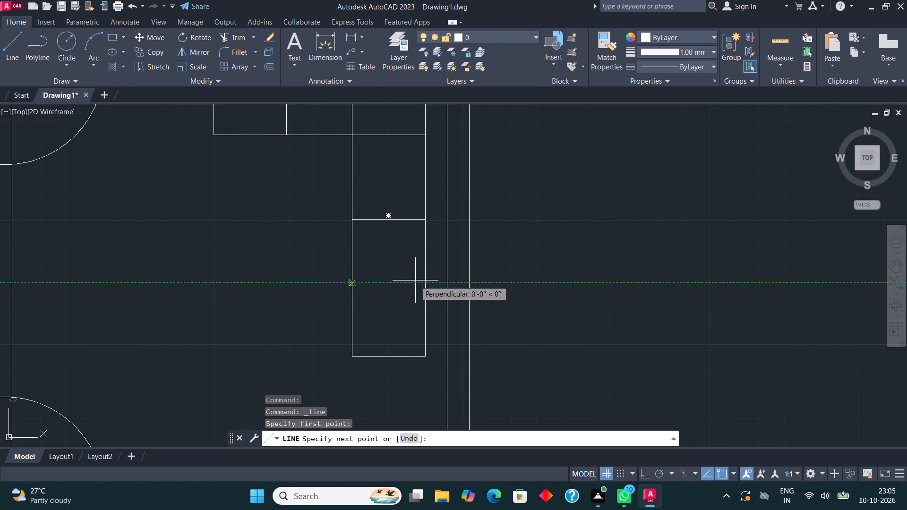
left_click(421, 282)
middle_click_drag(402, 231, 395, 274)
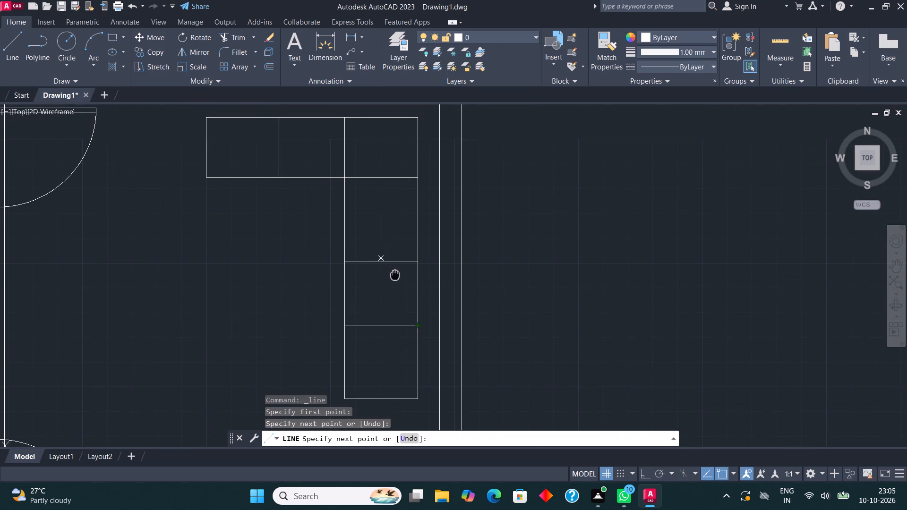
key("Escape")
Shift the upper divider of the sofa's long side about 6" upward by its midpoint.
left_click(383, 260)
left_click(381, 266)
left_click(380, 261)
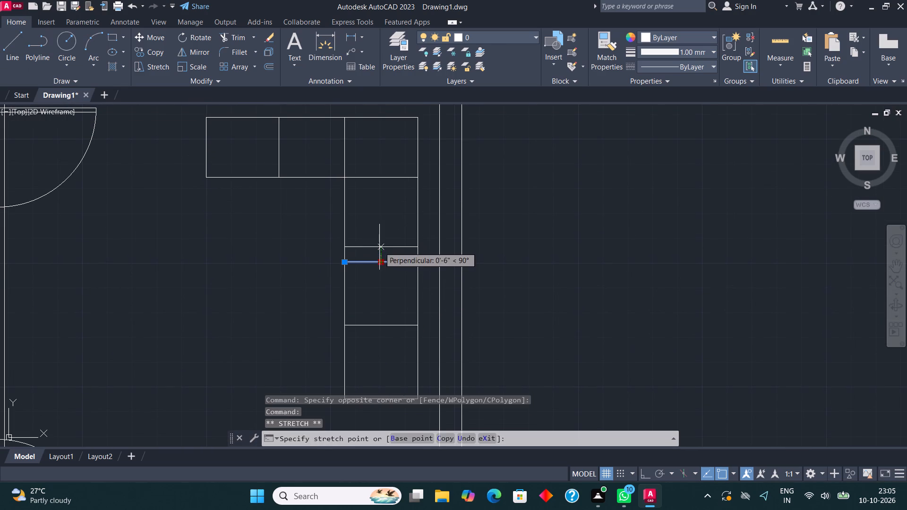
left_click(379, 246)
scroll(356, 251, "down", 2)
key("Escape")
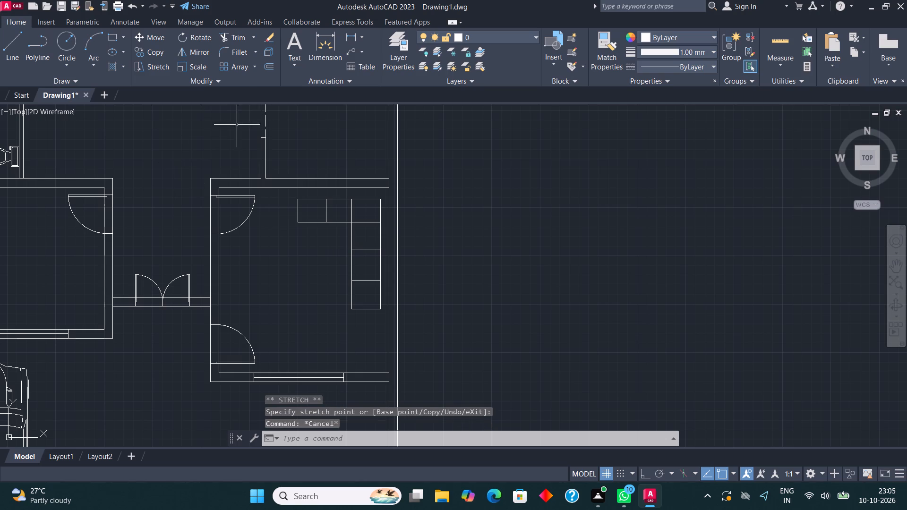
Draw an upright rectangle for the coffee table inside the L of the sofa.
left_click(109, 36)
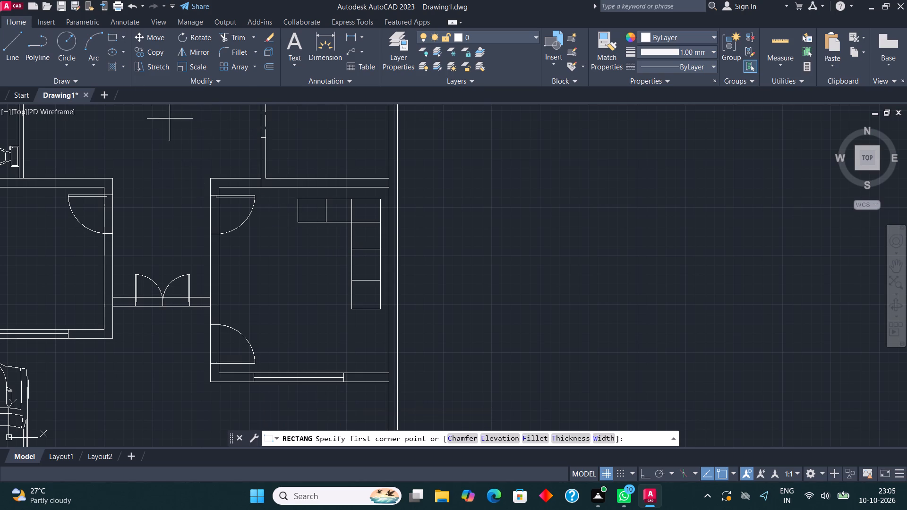
scroll(339, 252, "up", 2)
left_click(335, 223)
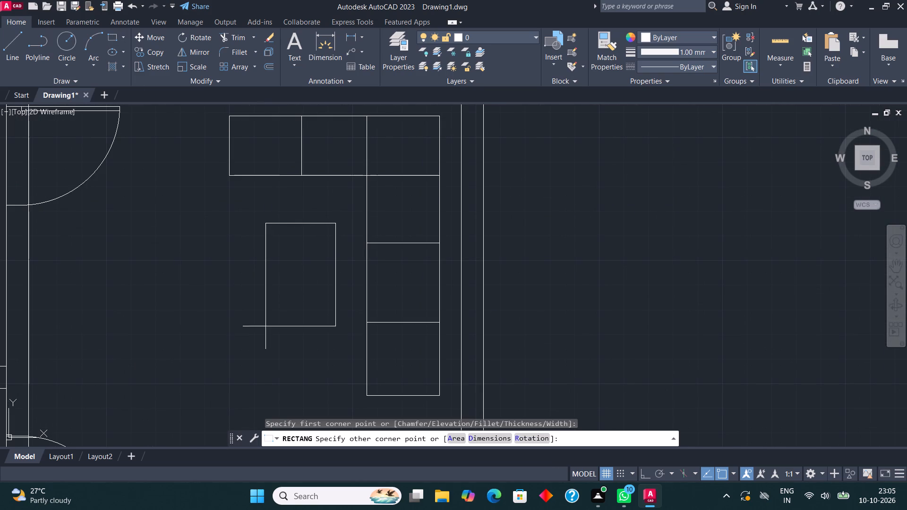
left_click(264, 337)
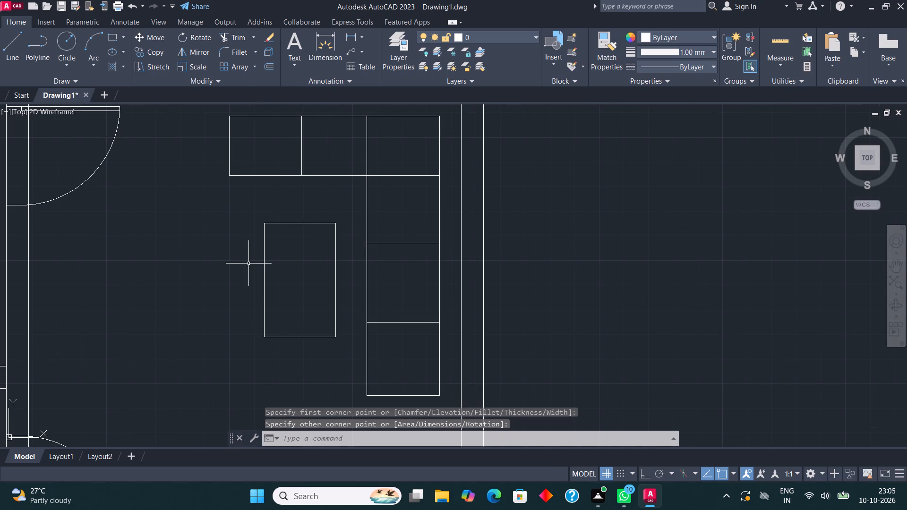
Draw a small rectangle in the lower-left corner of the room directly above the sofa room.
scroll(248, 263, "down", 3)
middle_click_drag(280, 247, 291, 287)
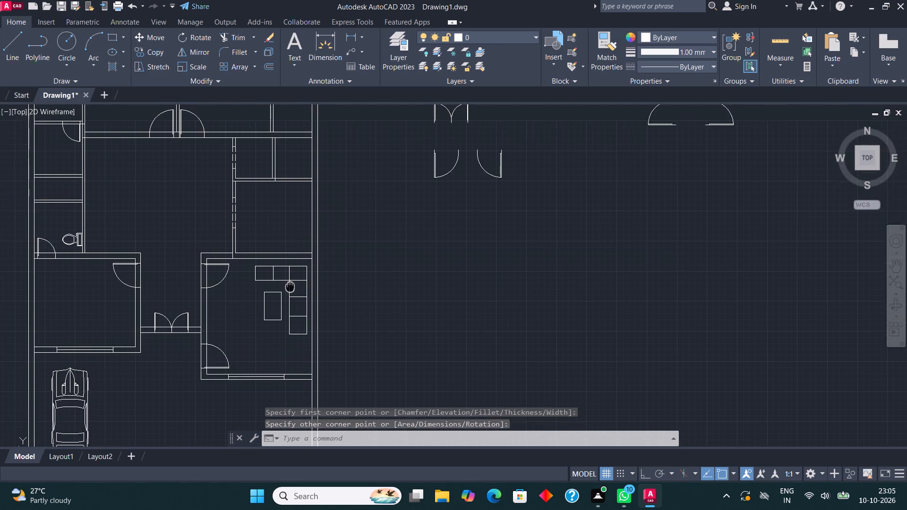
middle_click_drag(291, 287, 298, 317)
scroll(282, 272, "up", 2)
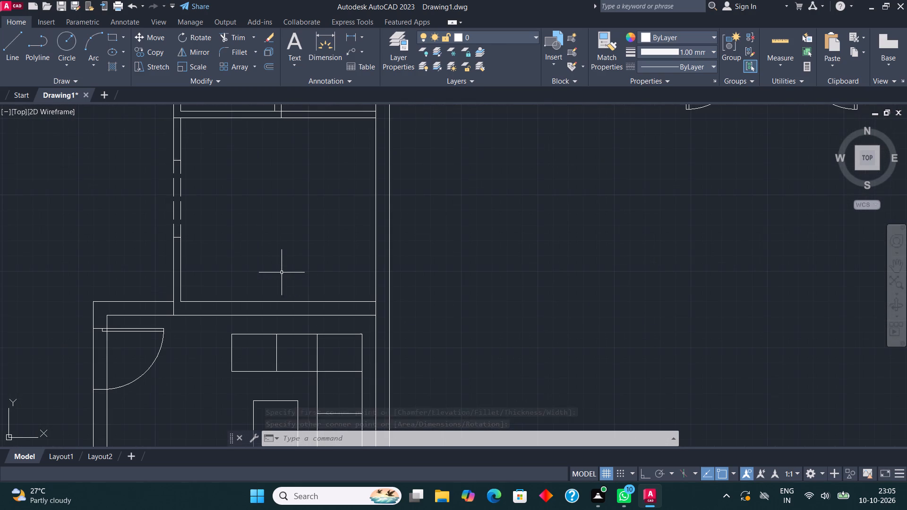
left_click(113, 36)
scroll(240, 304, "up", 1)
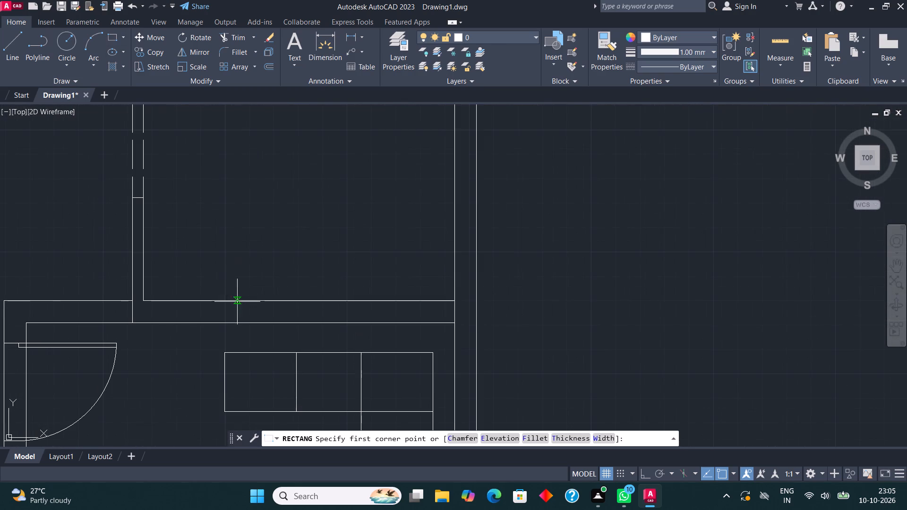
left_click(160, 289)
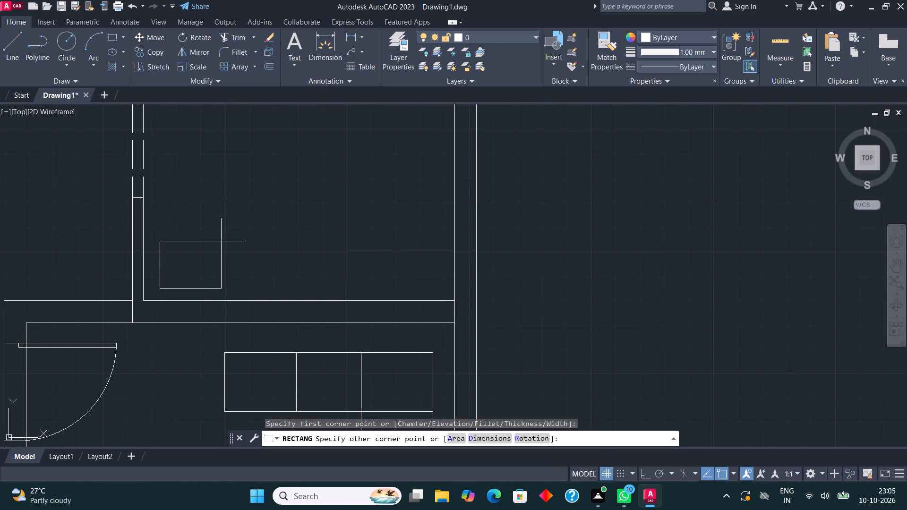
left_click(221, 241)
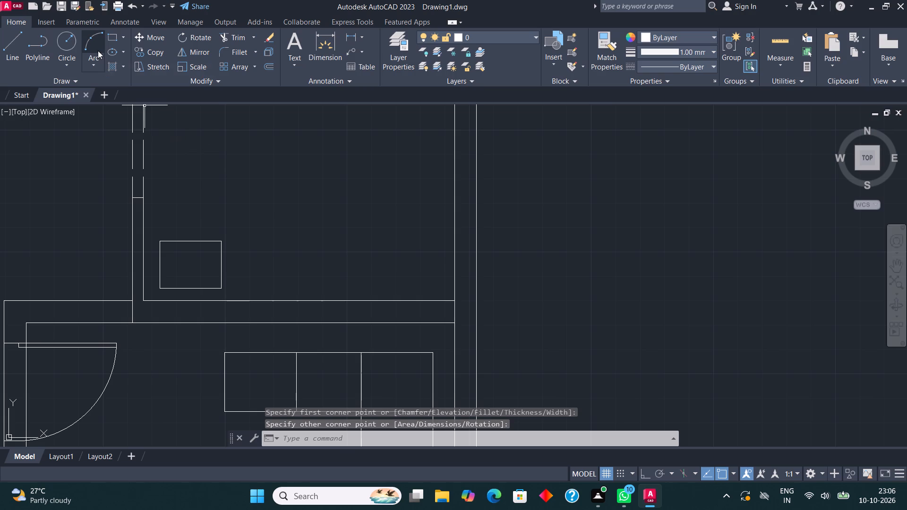
Trim away both horizontal wall lines between the small inner room's right wall and the outer wall.
left_click(12, 45)
middle_click_drag(401, 200, 398, 338)
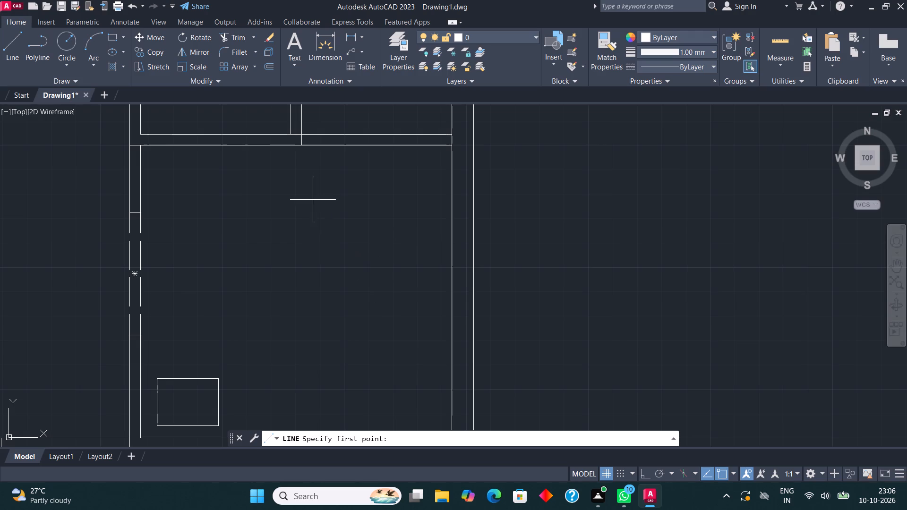
middle_click_drag(314, 210, 303, 342)
left_click(236, 36)
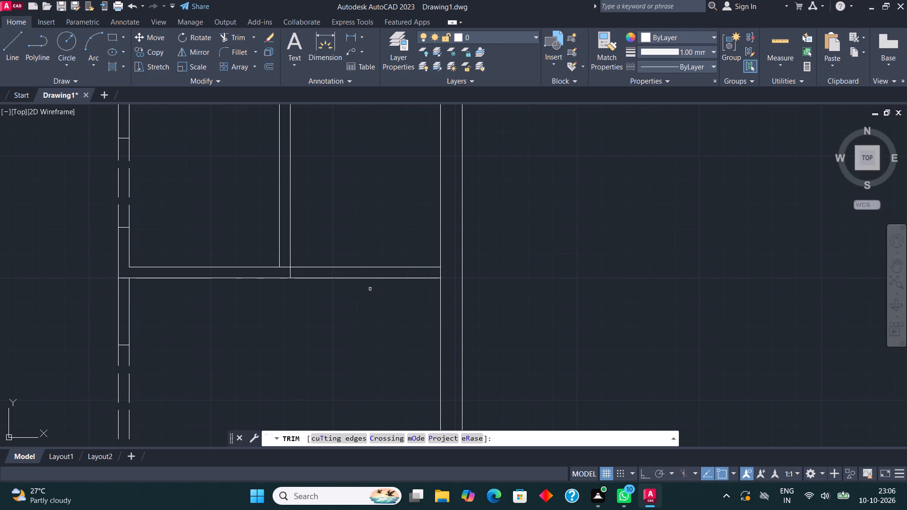
left_click(370, 293)
left_click(367, 217)
scroll(317, 272, "down", 1)
key("Escape")
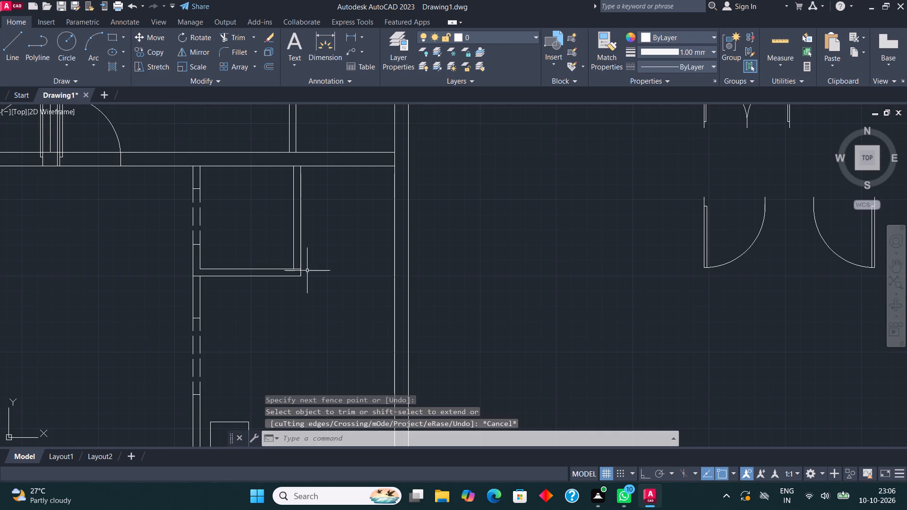
With Ortho on, draw a line 2' down from the small room's upper-right outer corner, continuing horizontally to the outer wall.
left_click(8, 49)
scroll(321, 153, "up", 1)
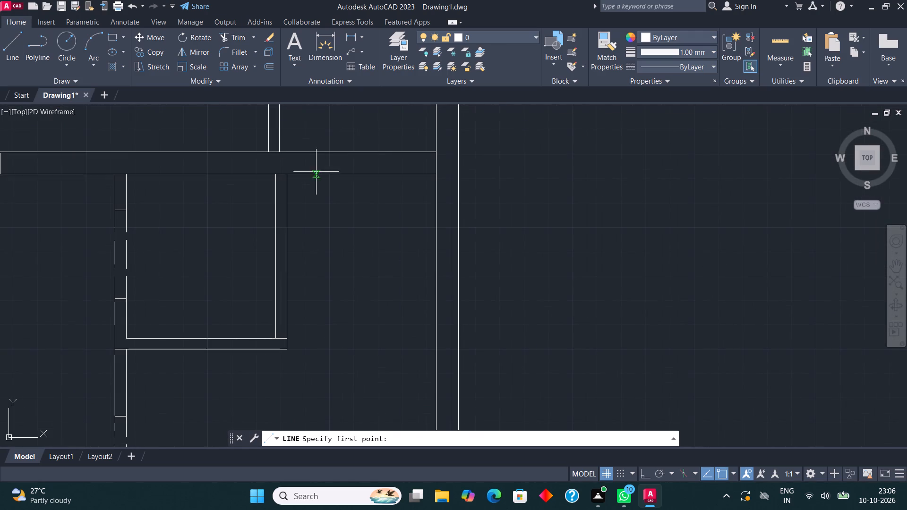
left_click(283, 175)
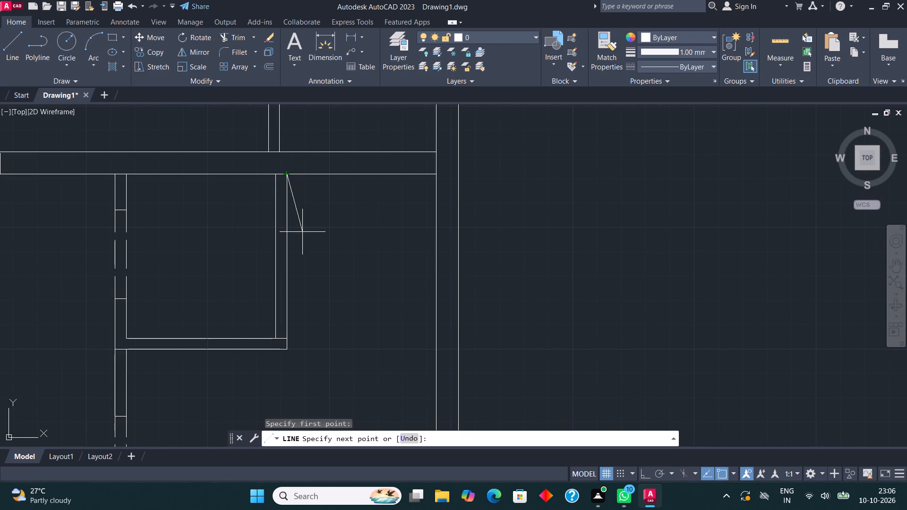
key("F8")
type("2'")
key("Return")
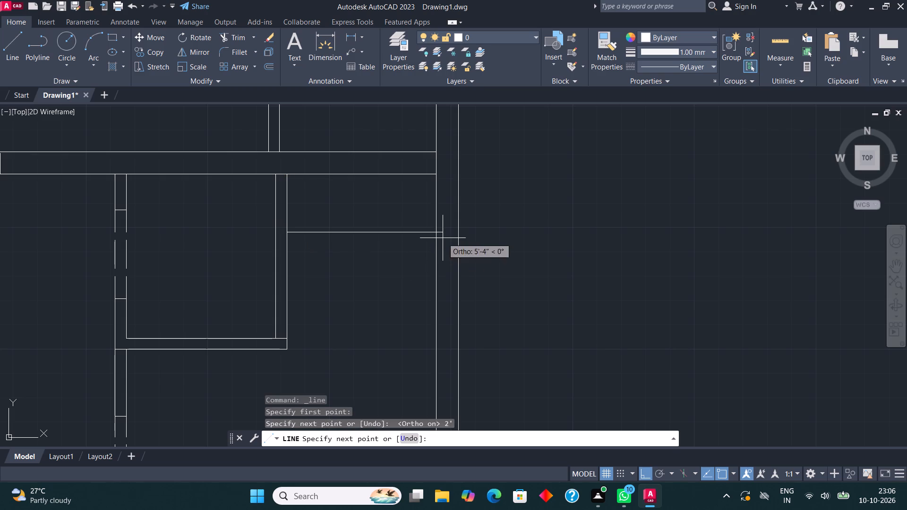
left_click(437, 237)
key("Escape")
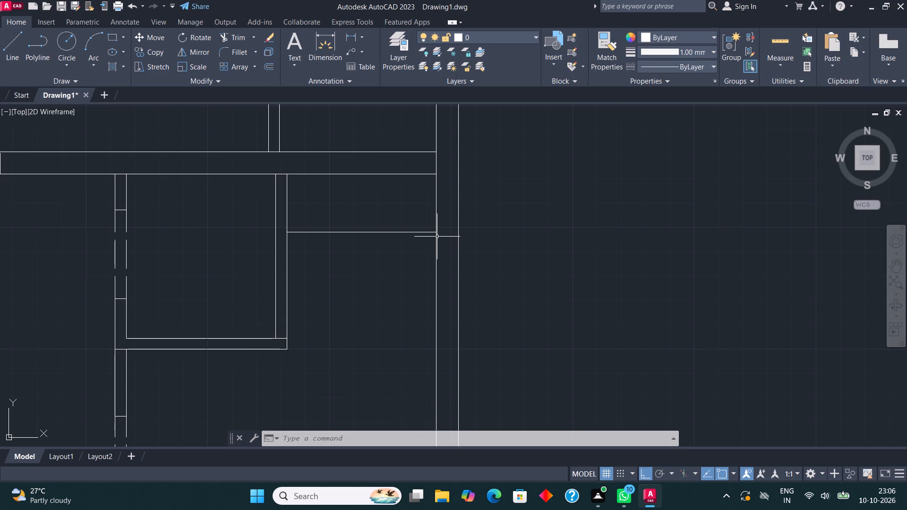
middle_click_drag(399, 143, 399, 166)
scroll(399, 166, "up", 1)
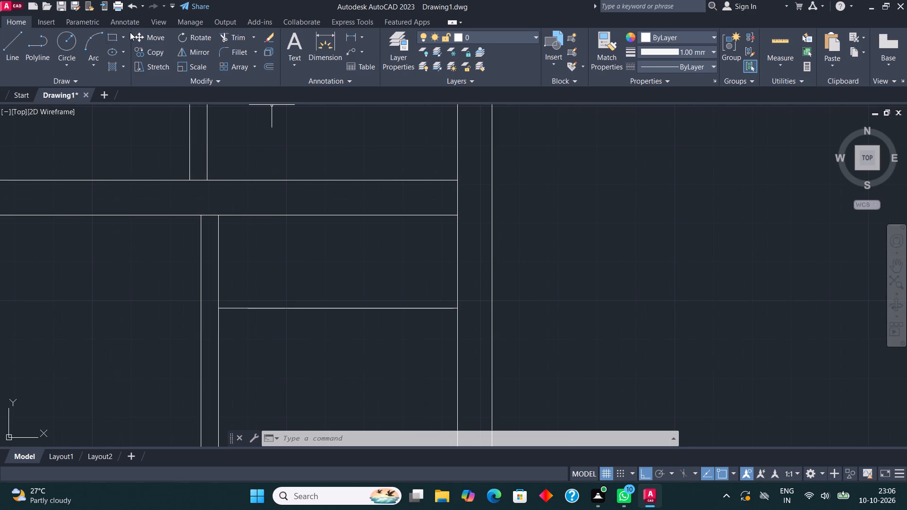
Draw a horizontal rectangle for the kitchen sink inside the 2' counter strip beside the small inner room.
left_click(113, 36)
scroll(308, 322, "up", 1)
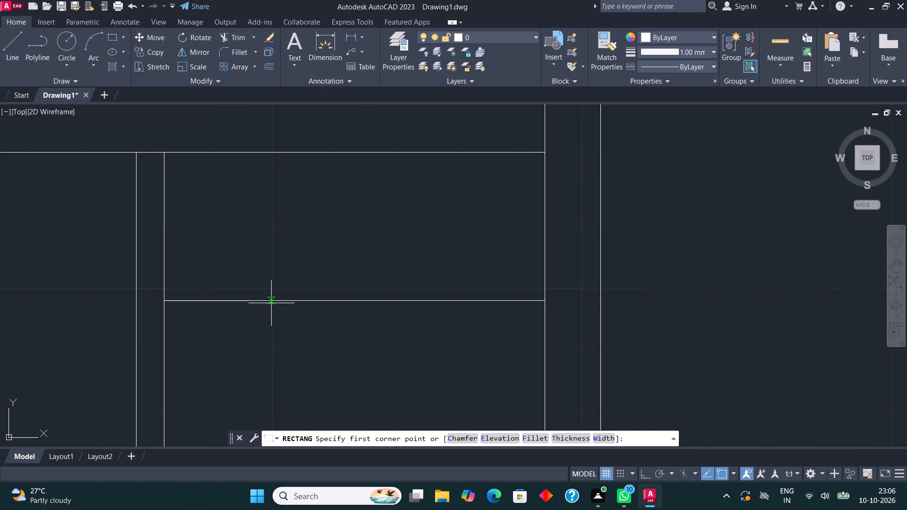
left_click(271, 294)
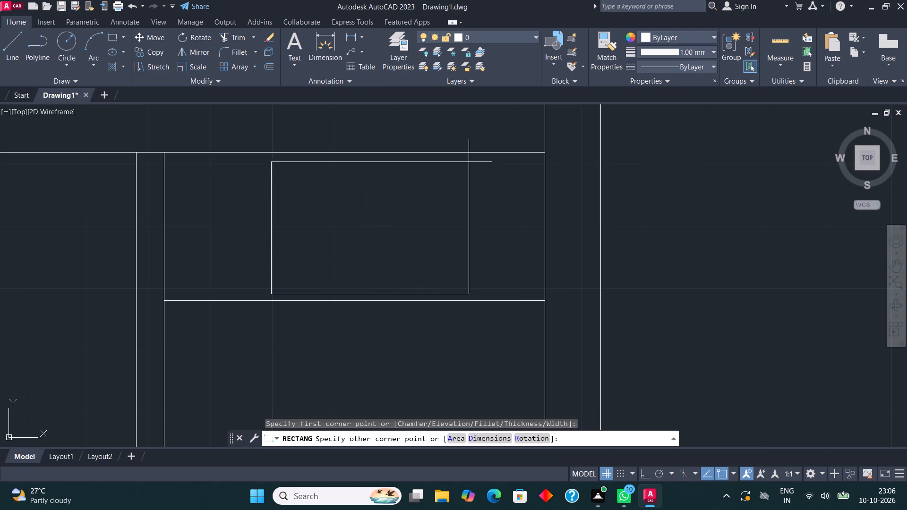
left_click(478, 187)
middle_click(432, 237)
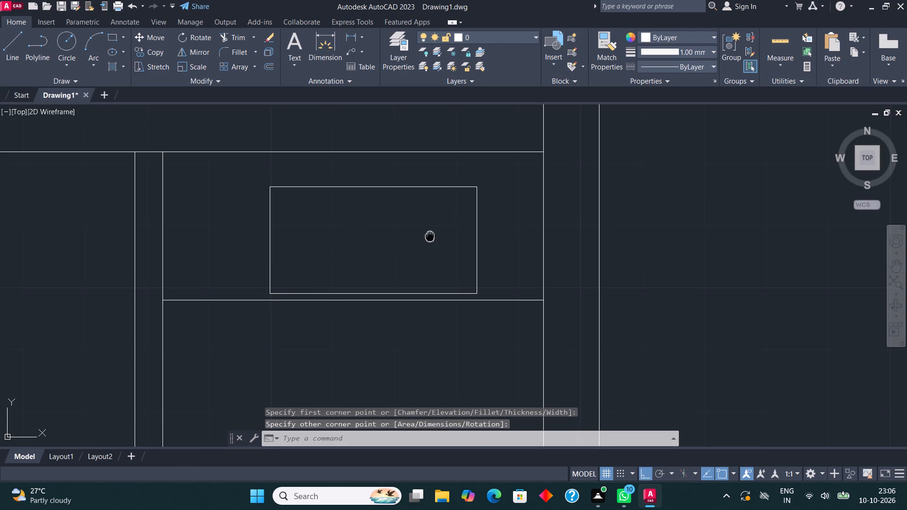
Move the sink rectangle slightly left so it sits nearer the middle of the counter.
left_click(370, 188)
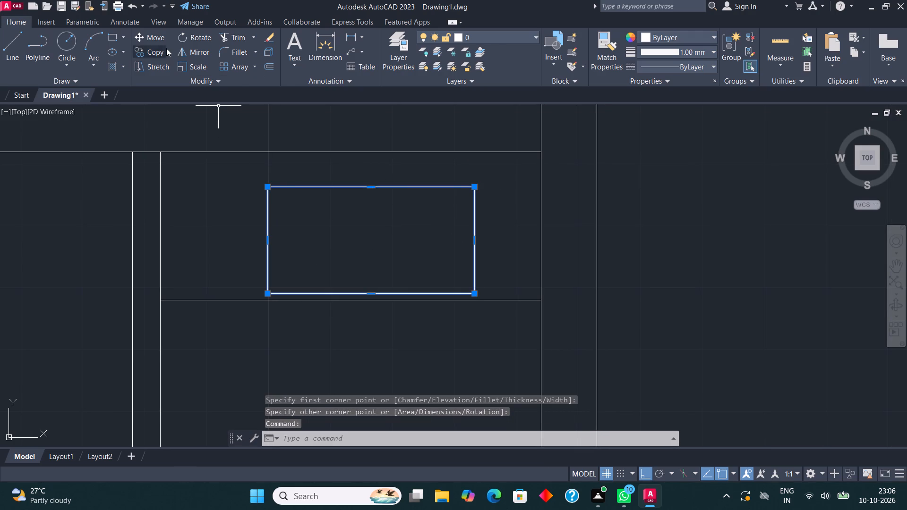
left_click(159, 34)
left_click(378, 225)
left_click(363, 224)
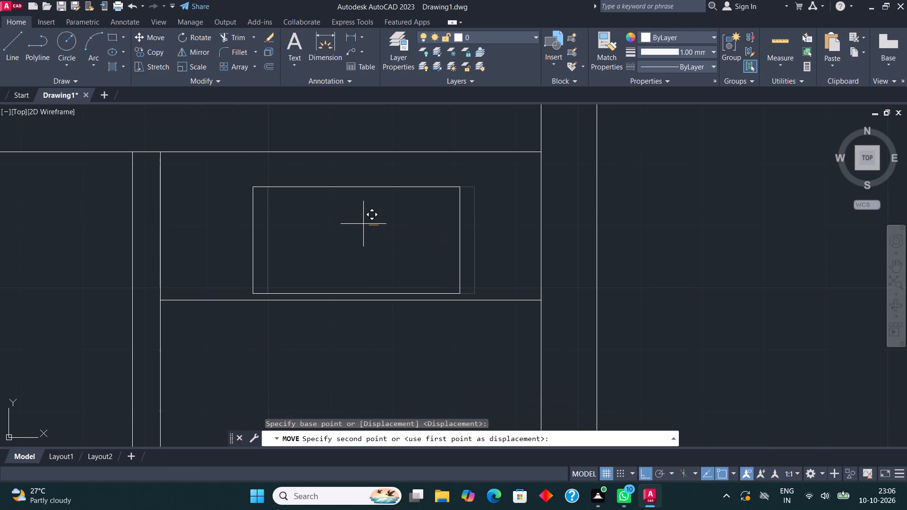
Draw a vertical line from the midpoint of the sink rectangle's bottom edge to its top edge, splitting it in half.
left_click(5, 35)
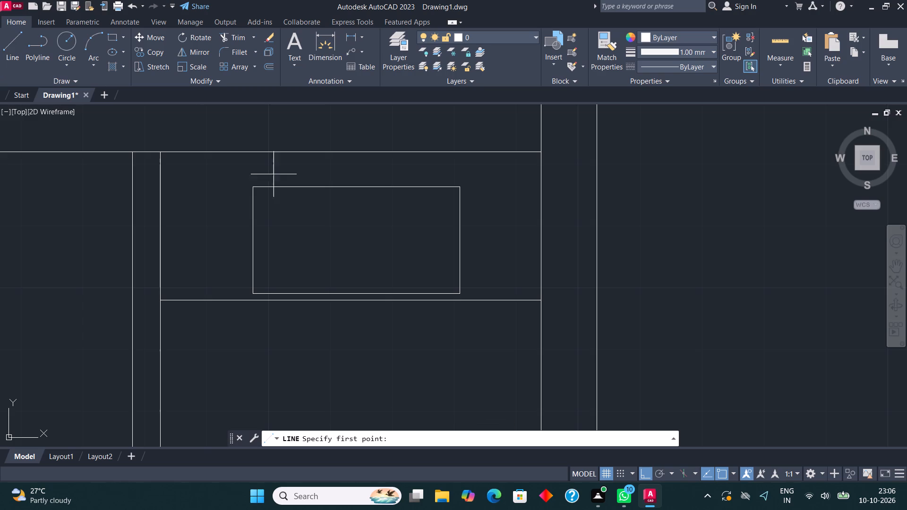
left_click(356, 292)
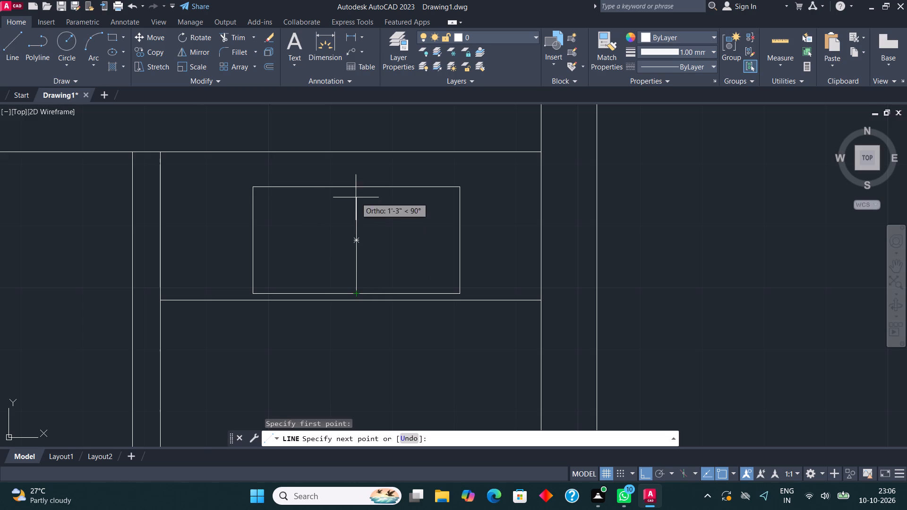
left_click(356, 191)
key("Escape")
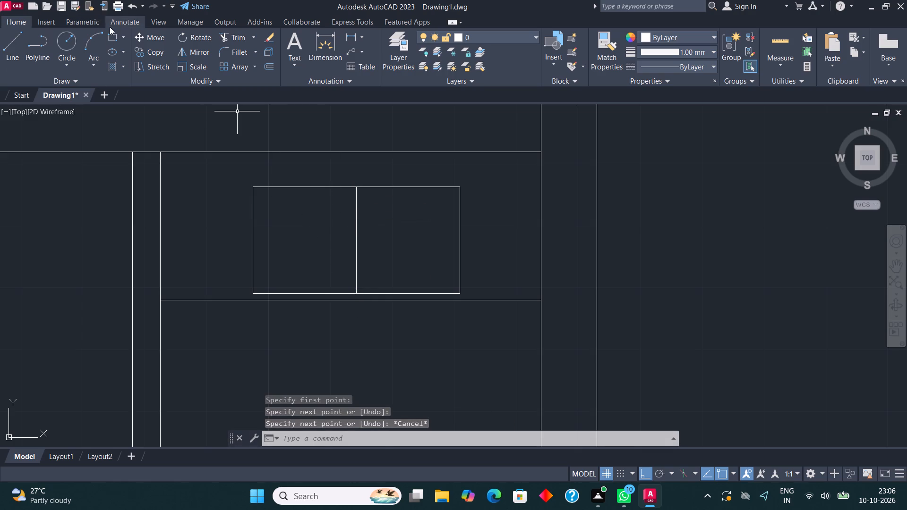
Draw an inset rectangle for the bowl in the sink's left half, with a small drain circle at its centre.
left_click(109, 38)
scroll(282, 206, "up", 1)
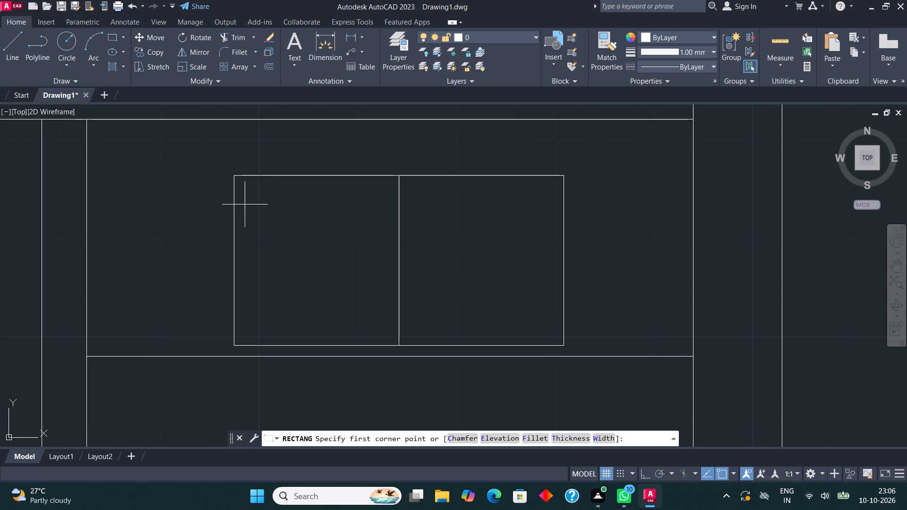
left_click(241, 186)
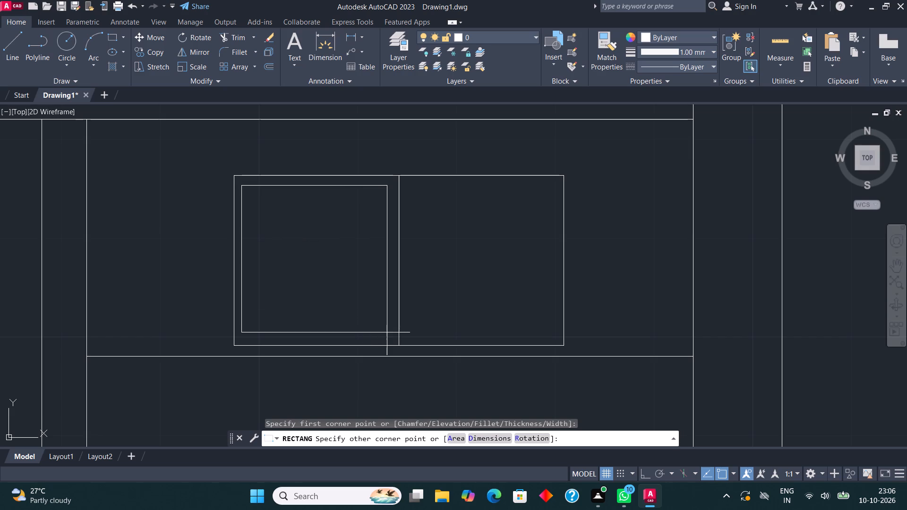
left_click(391, 338)
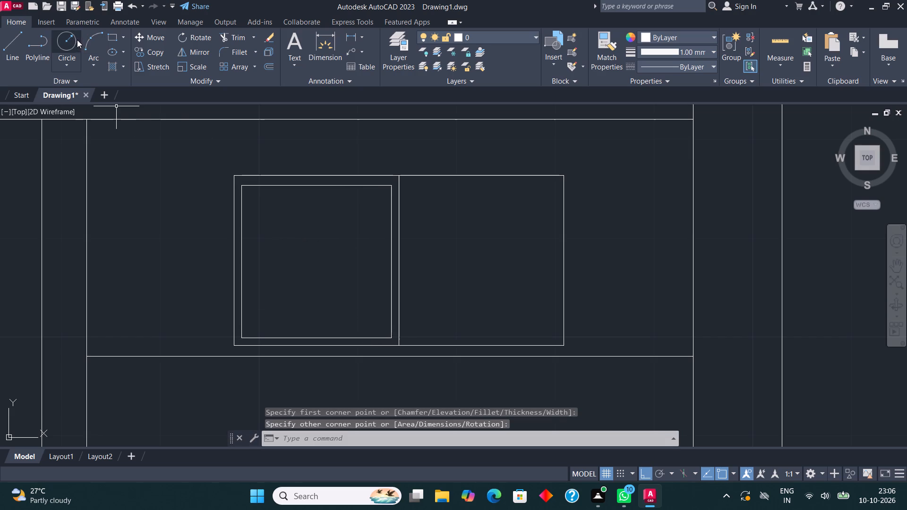
left_click(72, 38)
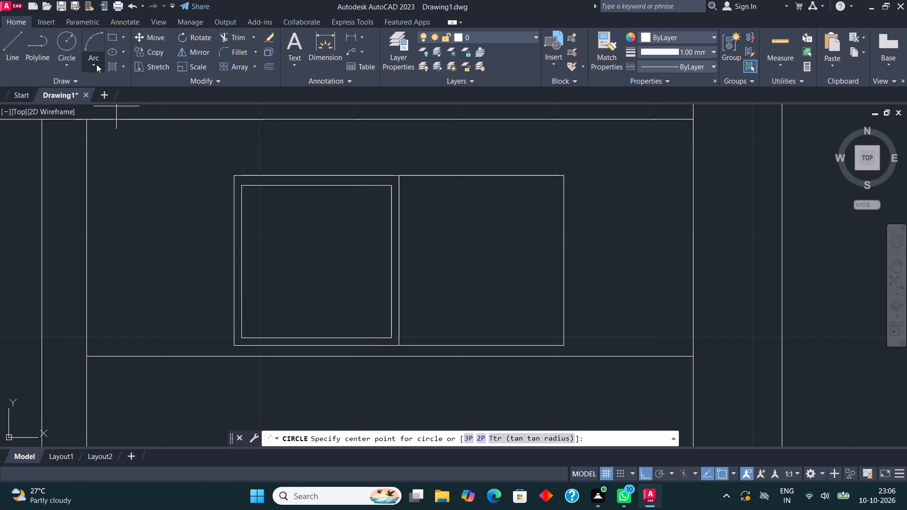
left_click(314, 263)
left_click(321, 267)
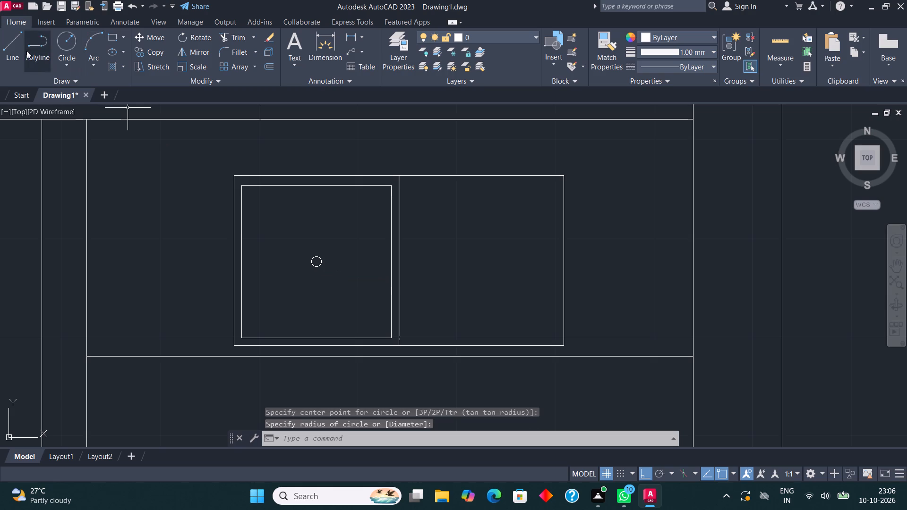
Draw a horizontal line just below the top edge of the sink's right half, stopping short of both sides.
left_click(16, 45)
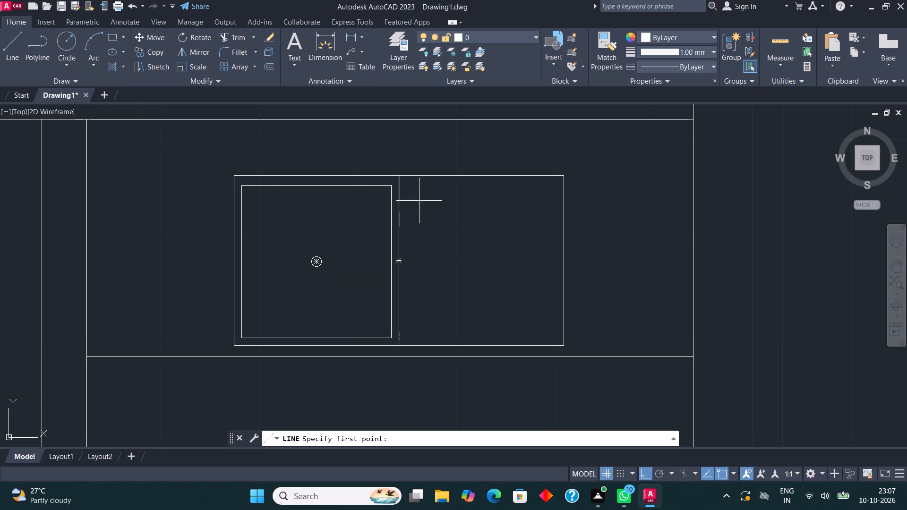
left_click(407, 188)
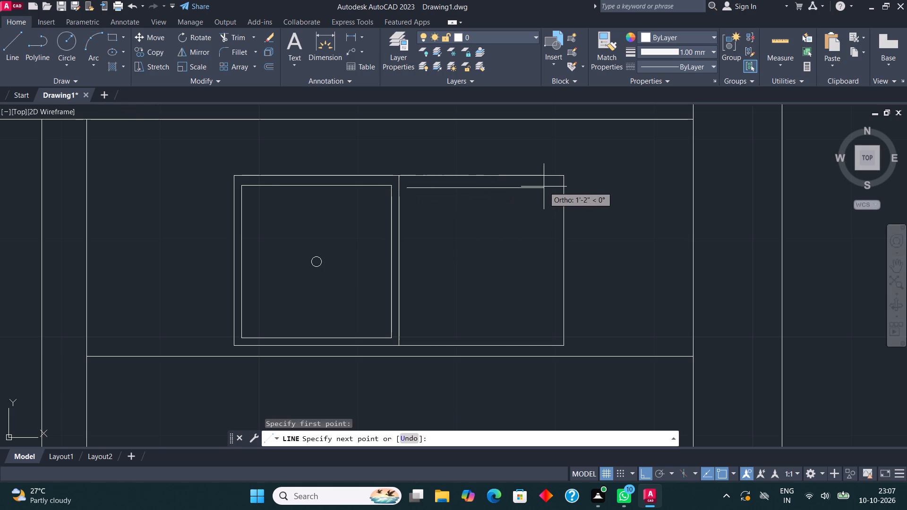
left_click(554, 186)
key("Escape")
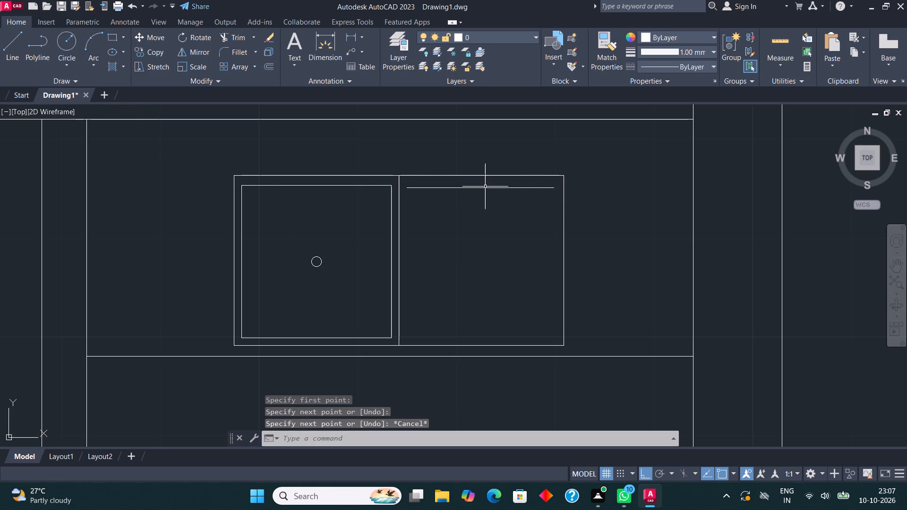
Offset the drainboard line downward 2" repeatedly, making seven evenly spaced copies that fill the sink's right half.
left_click(485, 187)
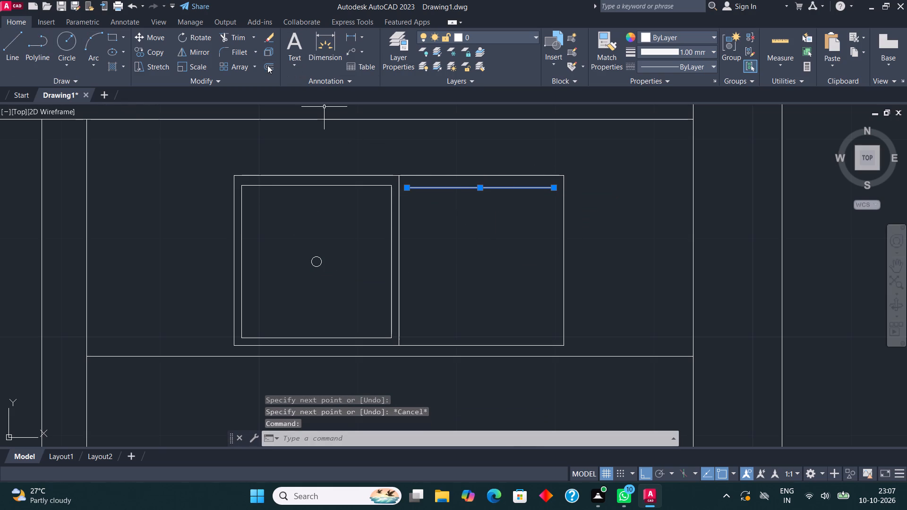
left_click(267, 65)
left_click(476, 191)
type("2\"")
key("Return")
left_click(476, 224)
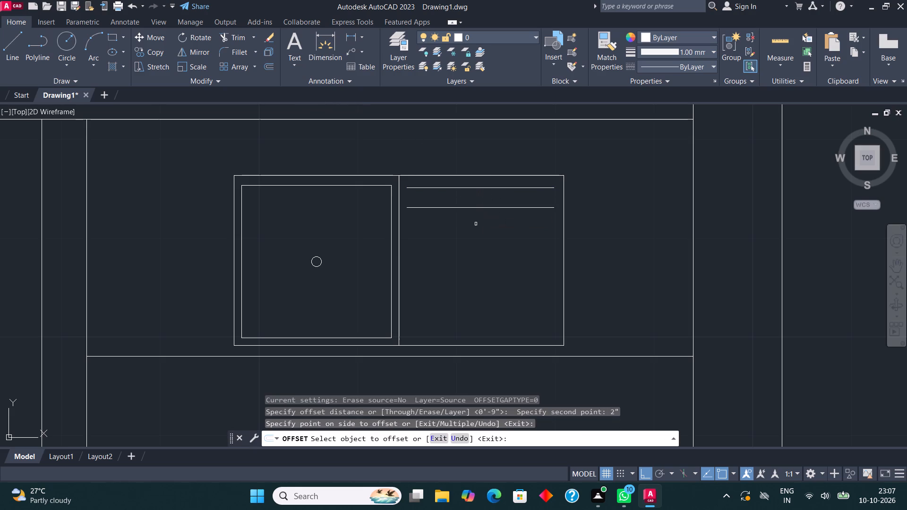
left_click(471, 209)
left_click(471, 231)
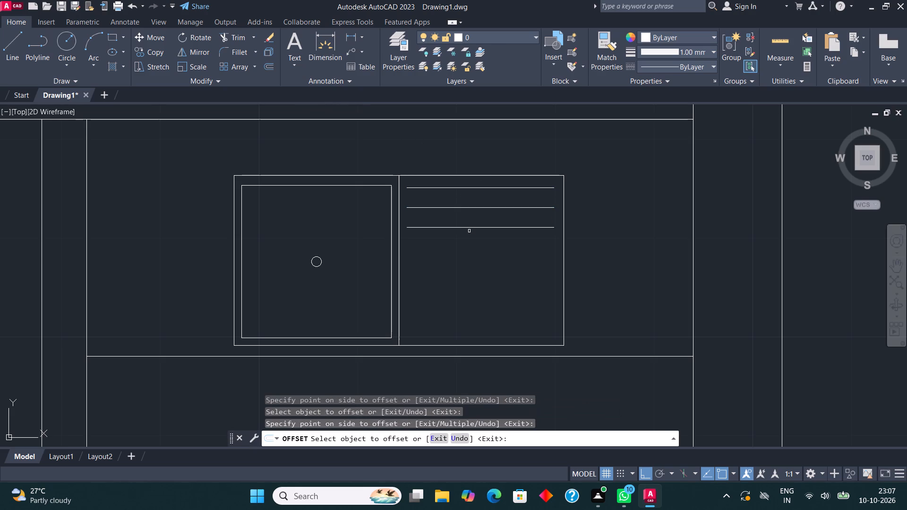
left_click(467, 228)
left_click(467, 254)
left_click(470, 247)
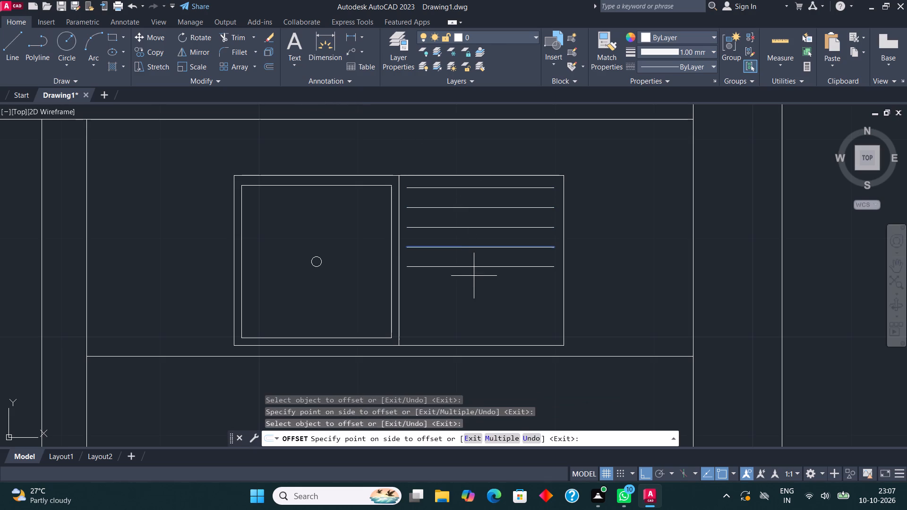
left_click(475, 278)
left_click(476, 264)
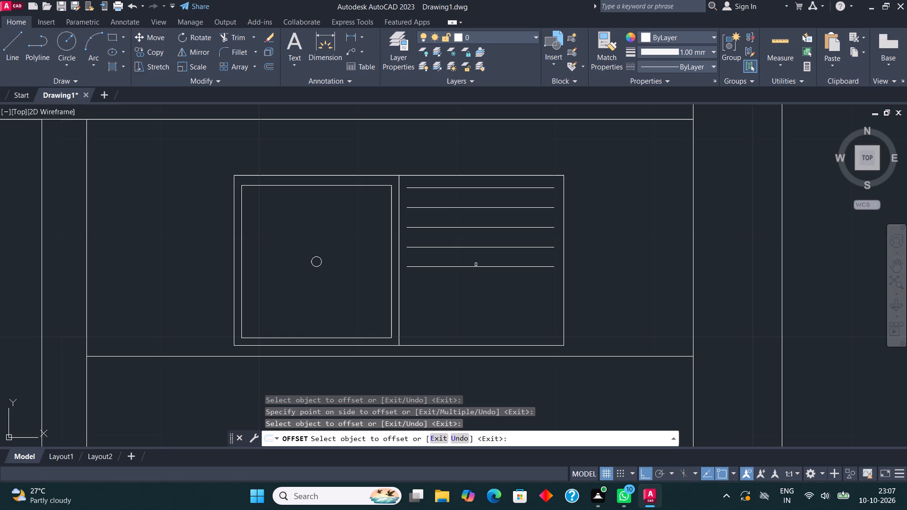
left_click(476, 264)
left_click(480, 267)
left_click(483, 289)
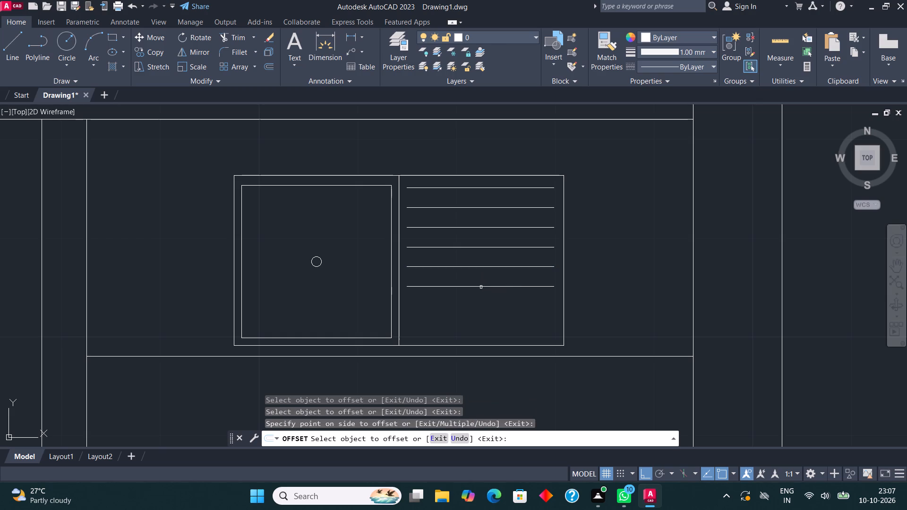
left_click(481, 287)
left_click(483, 307)
left_click_drag(481, 305, 481, 309)
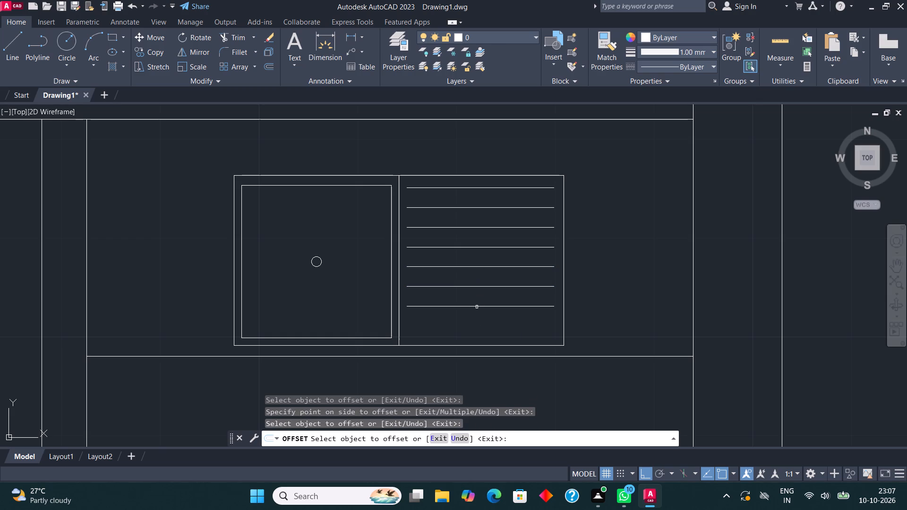
left_click(477, 307)
left_click(473, 332)
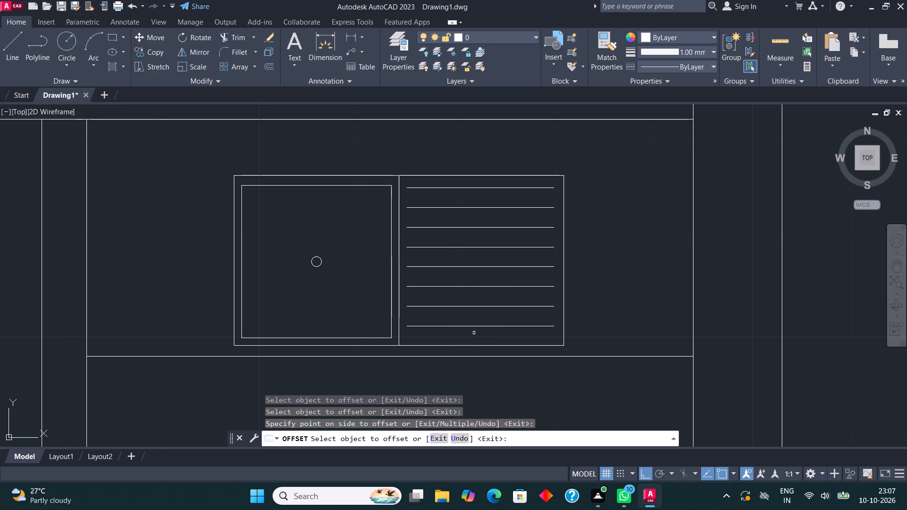
key("Escape")
Draw a line from the kitchen's lower-right inner corner 2' left along the bottom wall, continuing about 8'-3" straight up.
scroll(466, 289, "down", 2)
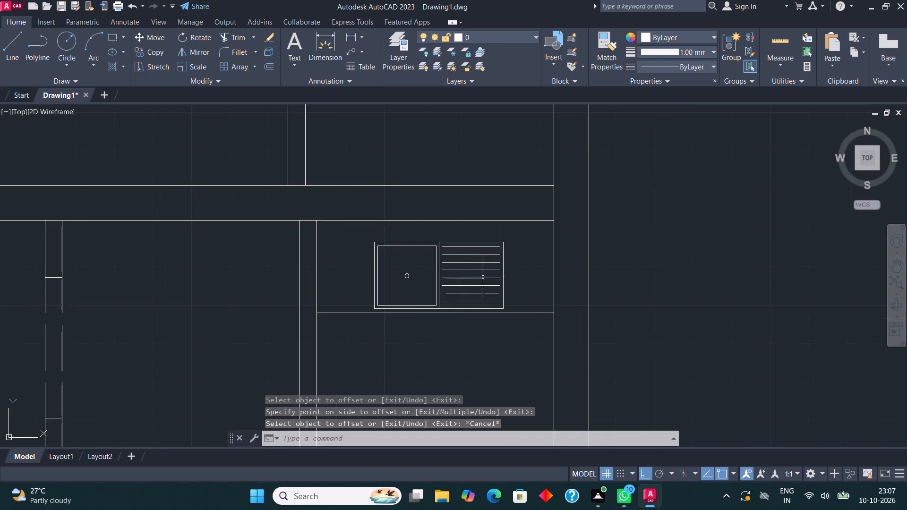
scroll(517, 284, "down", 1)
middle_click_drag(513, 279, 442, 85)
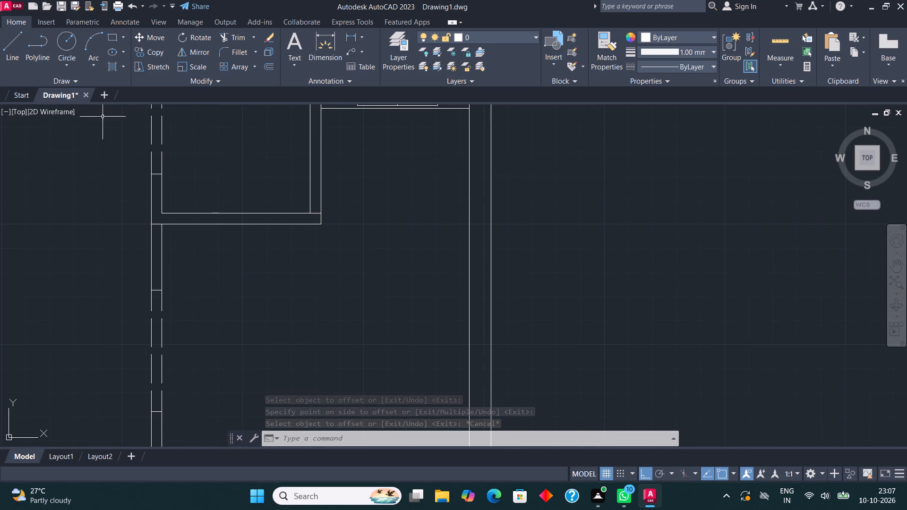
left_click(9, 42)
scroll(447, 222, "down", 1)
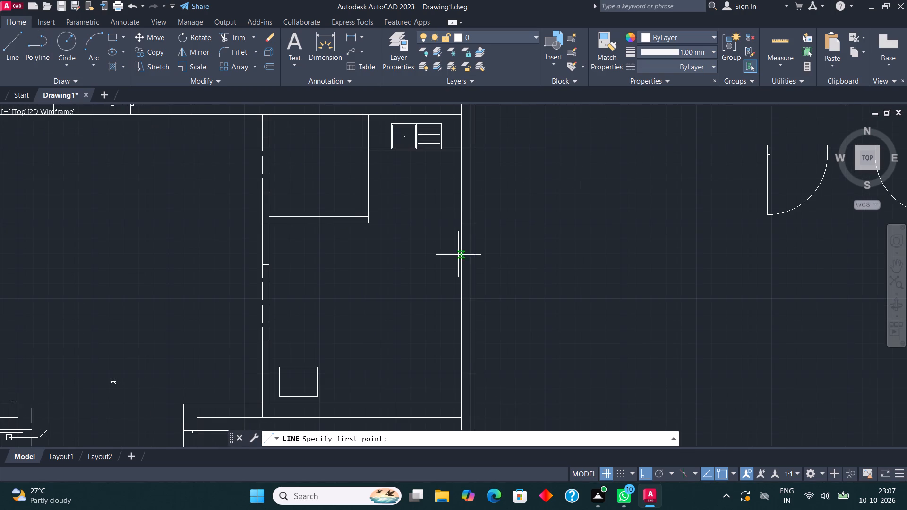
scroll(473, 410, "up", 2)
left_click(439, 391)
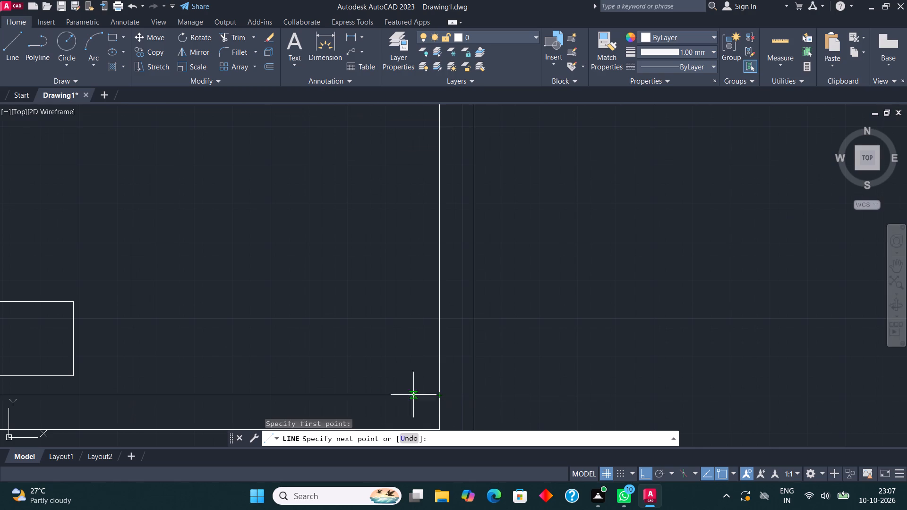
type("2'")
key("Return")
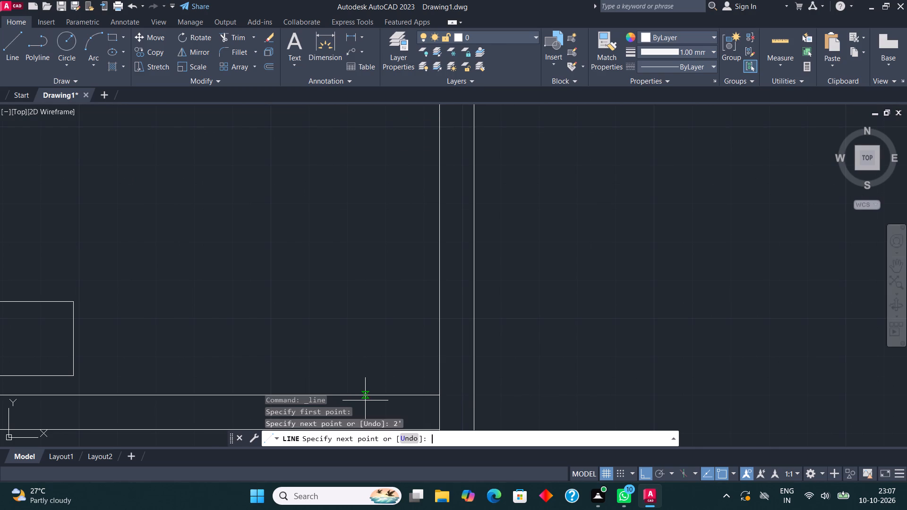
scroll(364, 399, "down", 2)
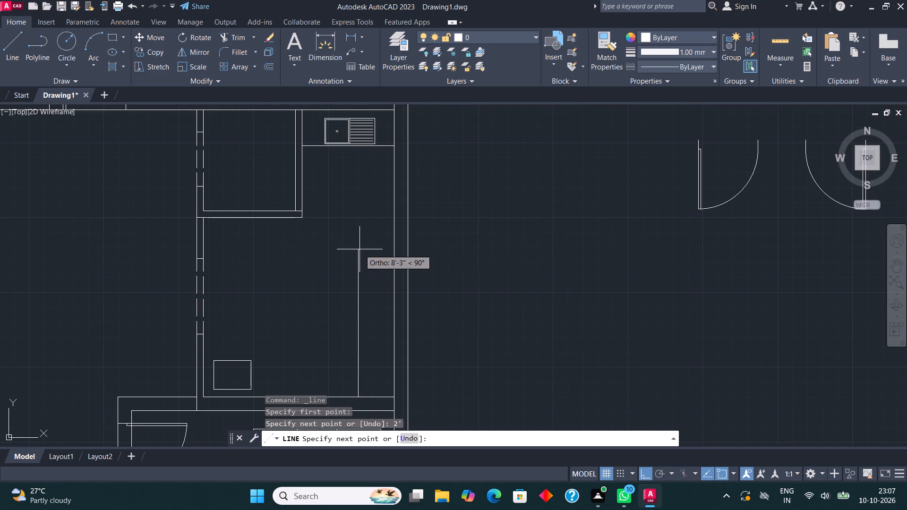
left_click(359, 249)
key("Escape")
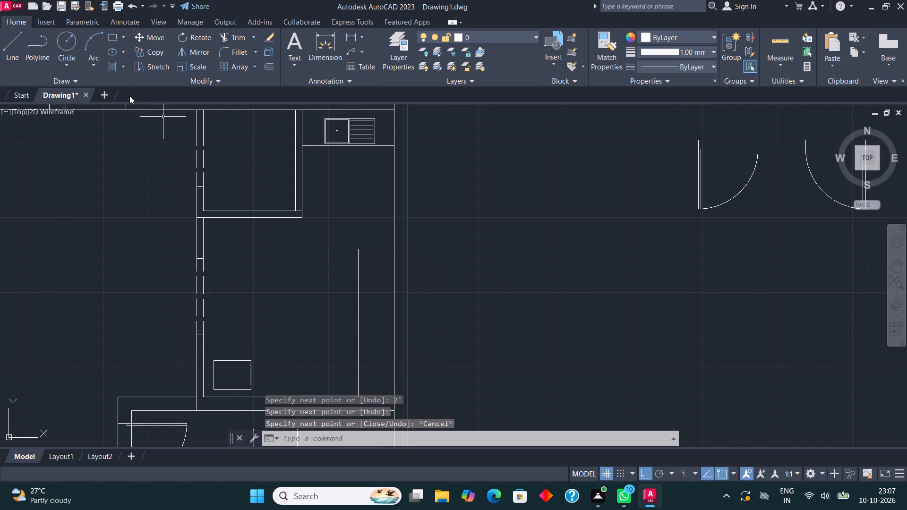
Draw a horizontal line from the small inner room's lower-right outer corner across to the outer wall.
left_click(7, 47)
scroll(325, 218, "up", 1)
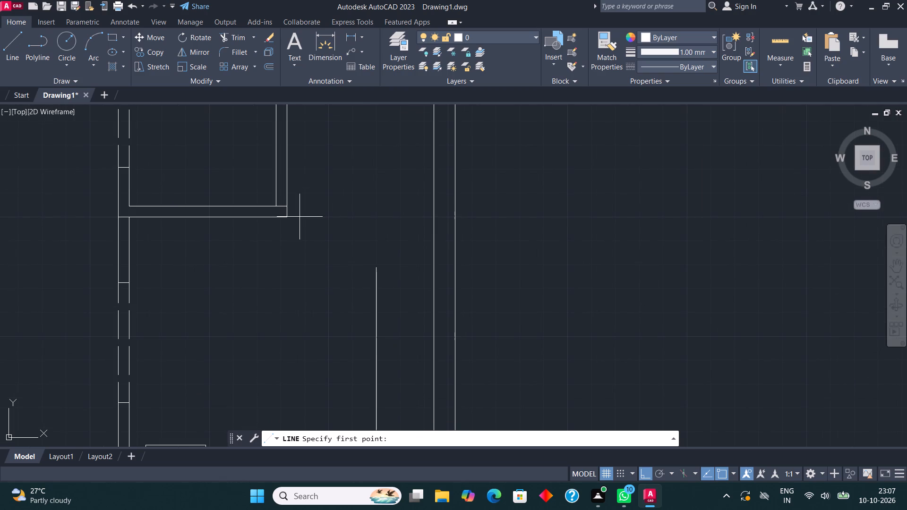
left_click(289, 217)
left_click(430, 219)
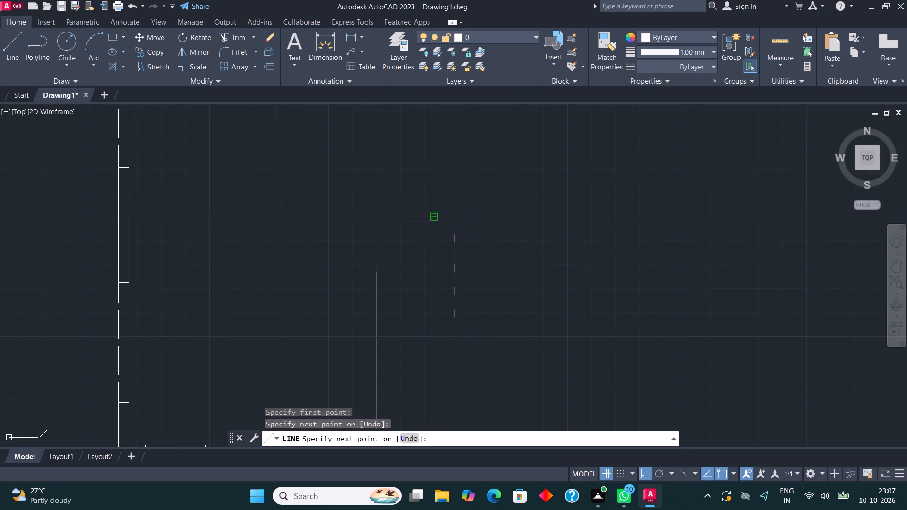
left_click(0, 42)
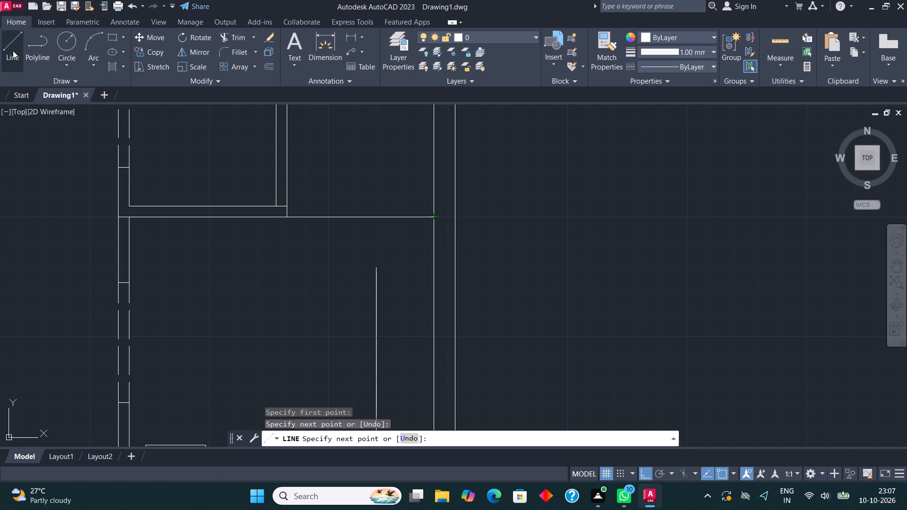
Draw the wall's upper face as a horizontal line from the small inner room's right wall across to the outer wall.
left_click(13, 51)
left_click(288, 205)
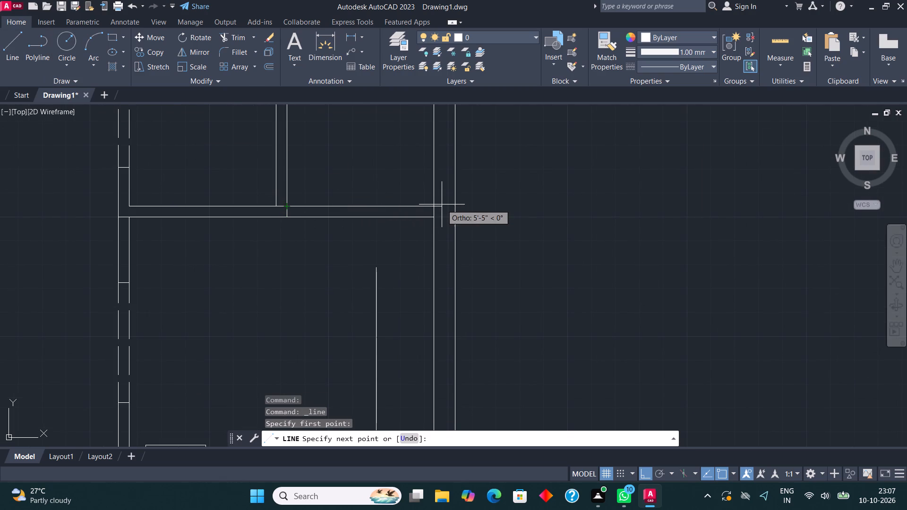
left_click(436, 204)
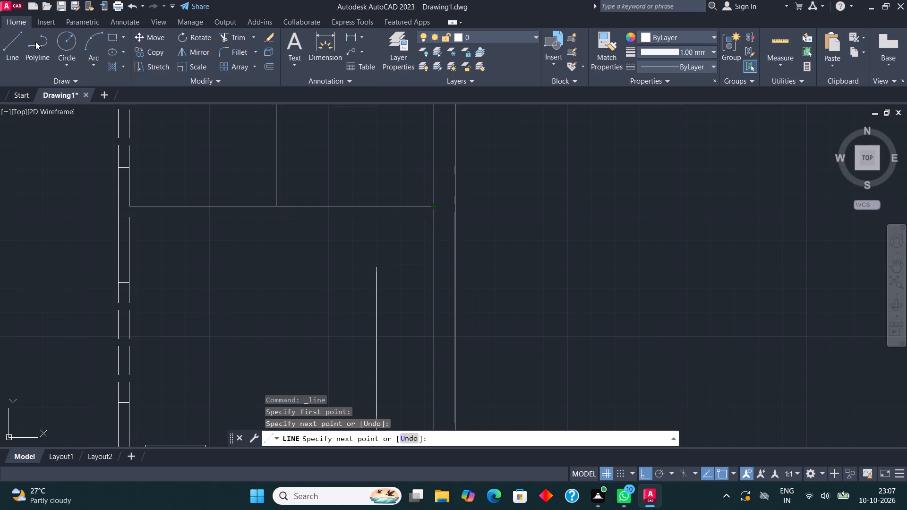
Continue the kitchen counter's front line straight up from its upper end to the lower face of the new wall.
left_click(15, 42)
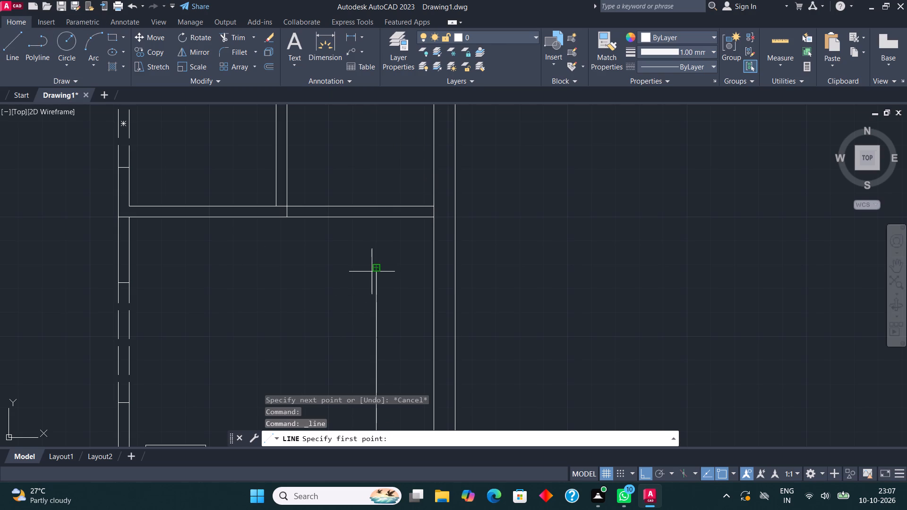
left_click(372, 272)
left_click(380, 218)
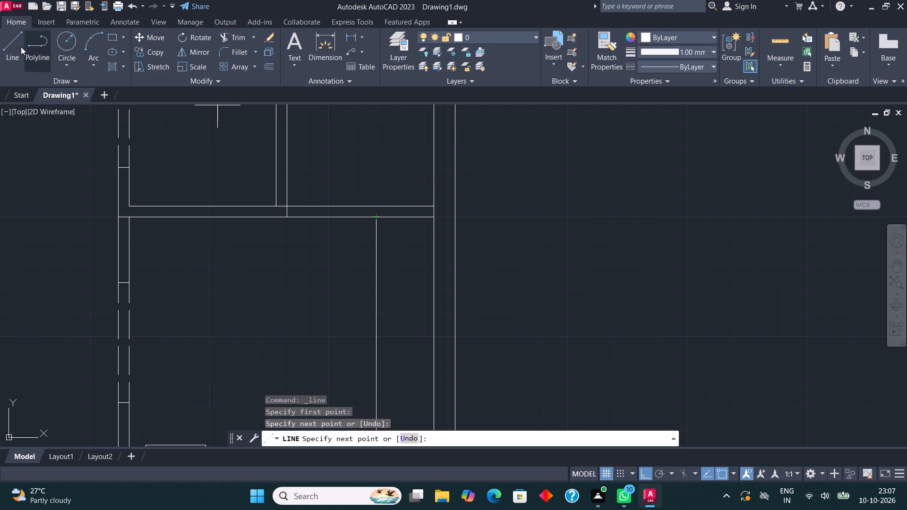
Draw a vertical end line across the wall just left of the counter line and trim the wall lines between it and the small room.
left_click(17, 41)
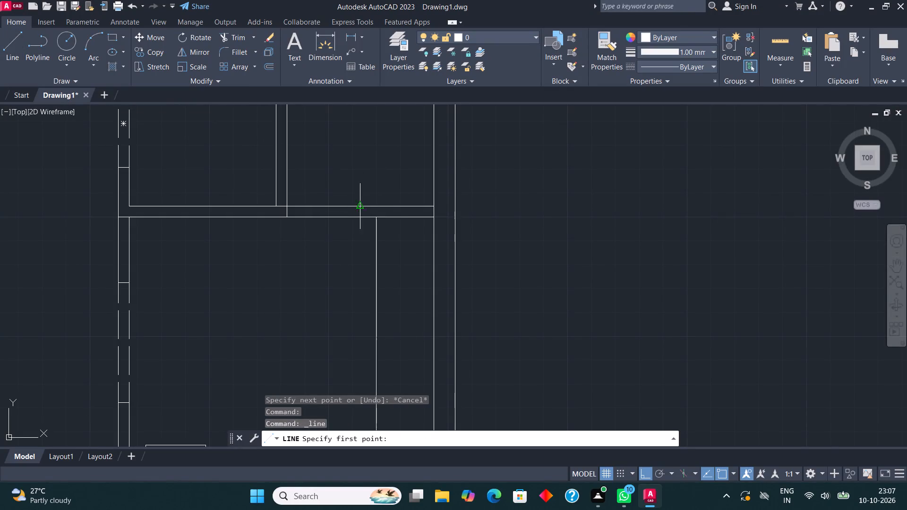
left_click(369, 203)
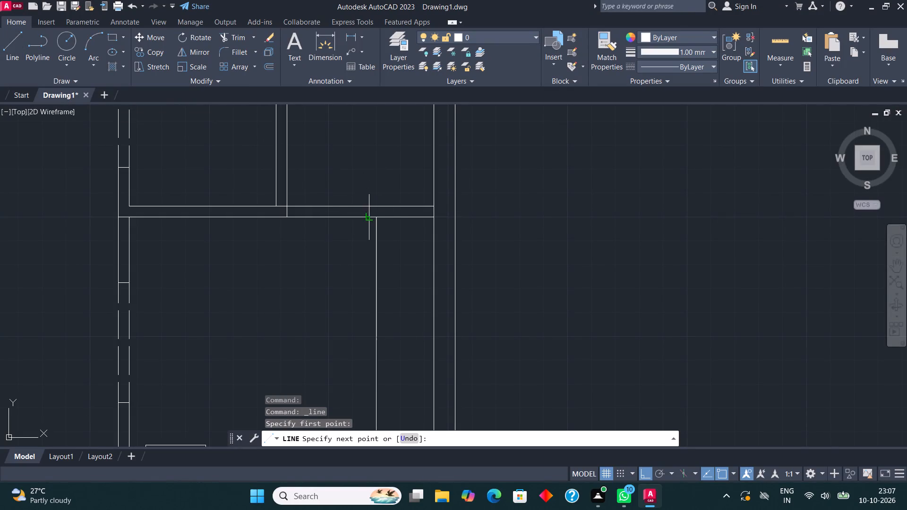
left_click(368, 215)
left_click(236, 33)
left_click(333, 229)
left_click(339, 189)
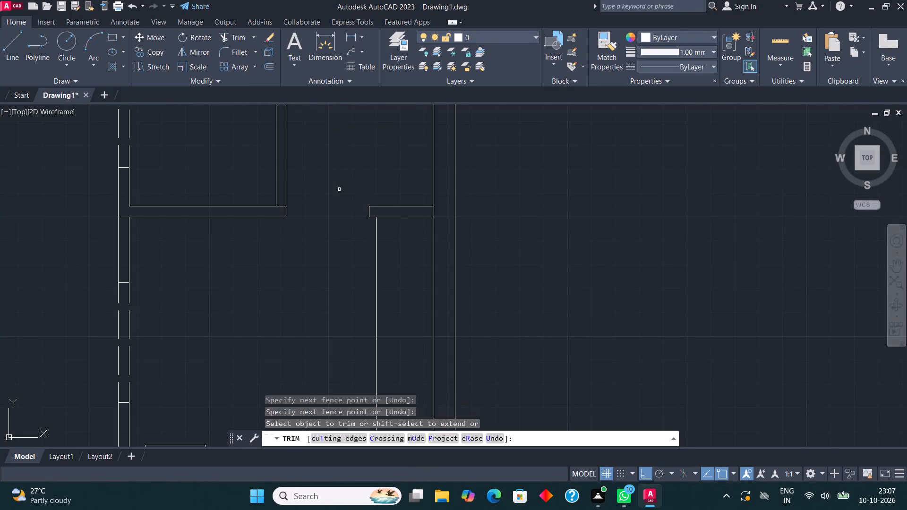
key("Escape")
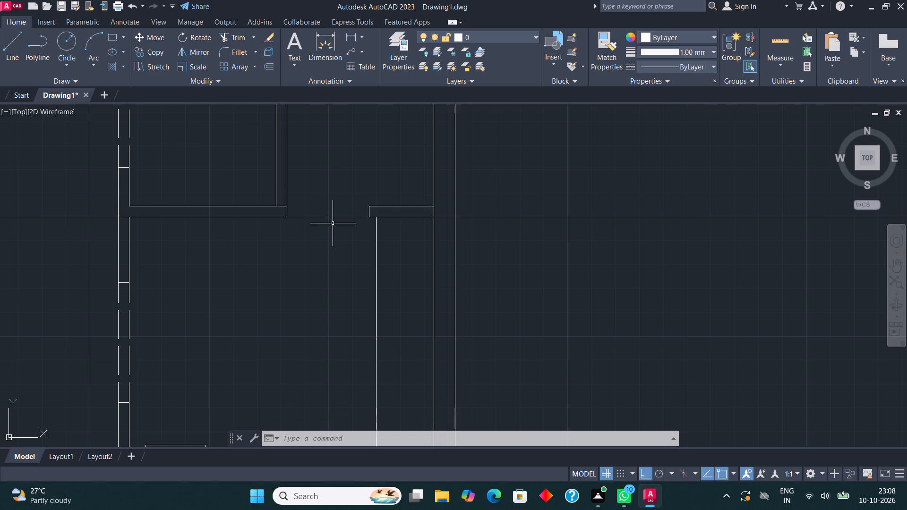
Draw an upright cooktop rectangle on the right-hand kitchen counter, about midway along it, reaching to the outer wall's inner face.
scroll(332, 226, "down", 1)
middle_click_drag(368, 234, 366, 176)
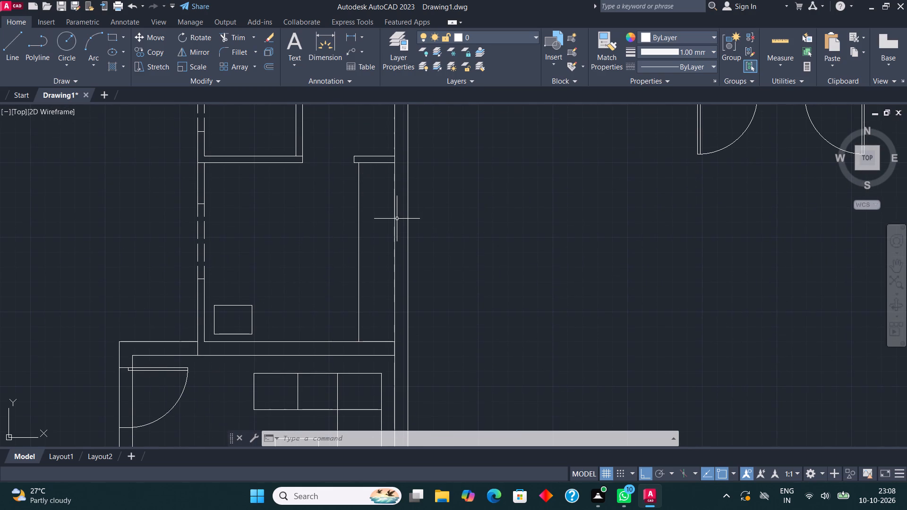
middle_click_drag(399, 222, 386, 223)
scroll(386, 223, "up", 1)
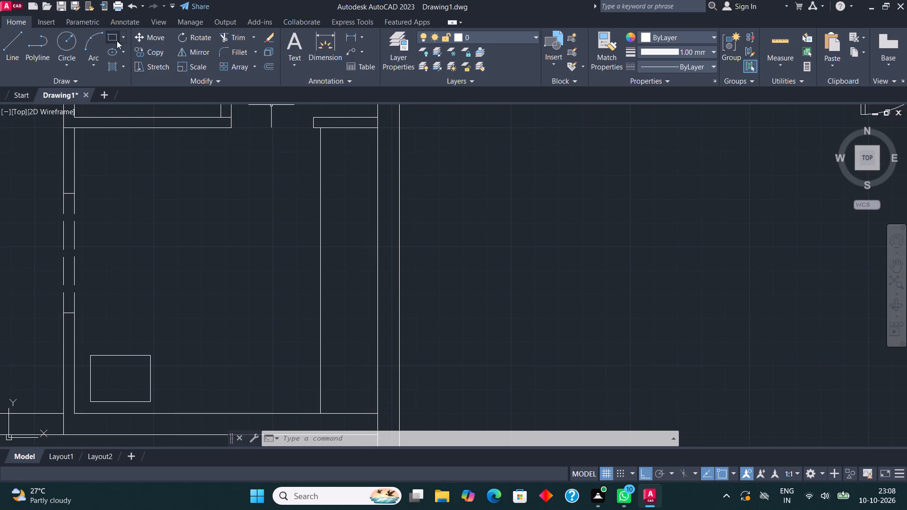
left_click(112, 37)
left_click(331, 315)
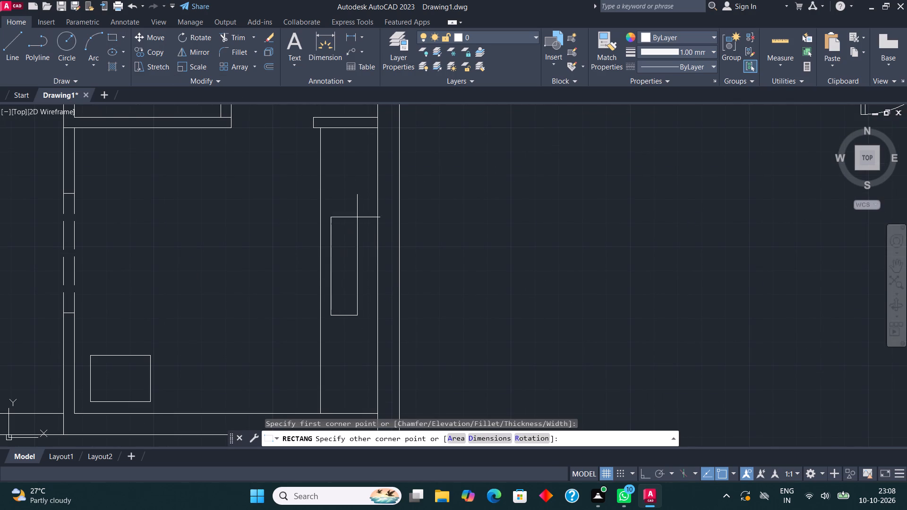
left_click(372, 232)
Stretch the cooktop rectangle's right edge slightly clear of the wall and its left edge closer to the counter's front line.
scroll(373, 274, "up", 2)
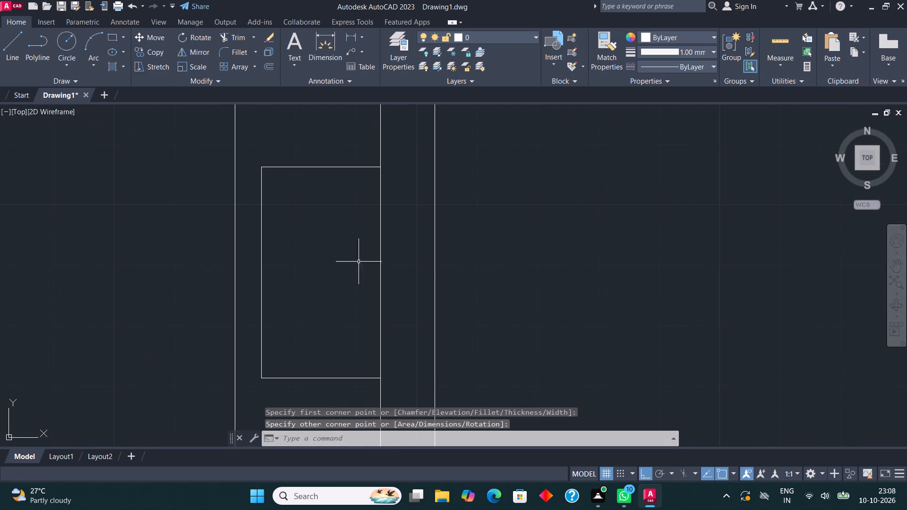
left_click(257, 240)
left_click(266, 255)
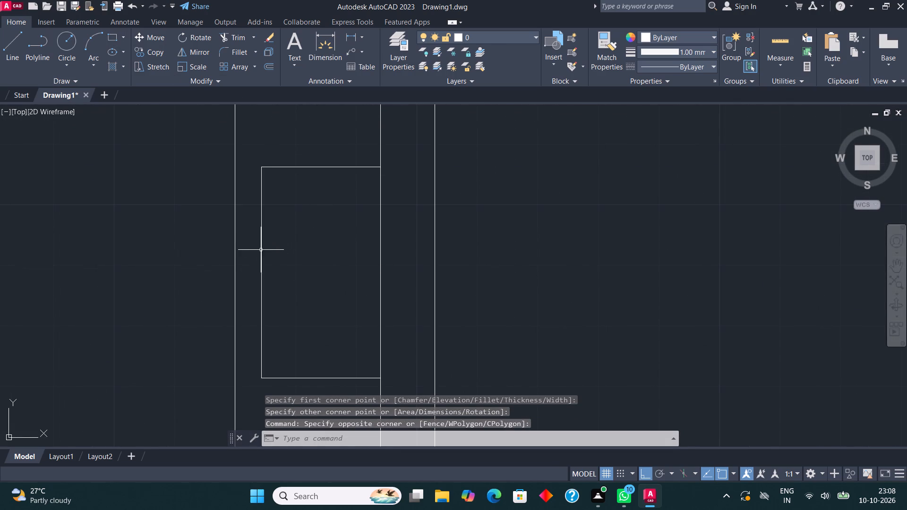
left_click(261, 250)
left_click(381, 271)
left_click(371, 267)
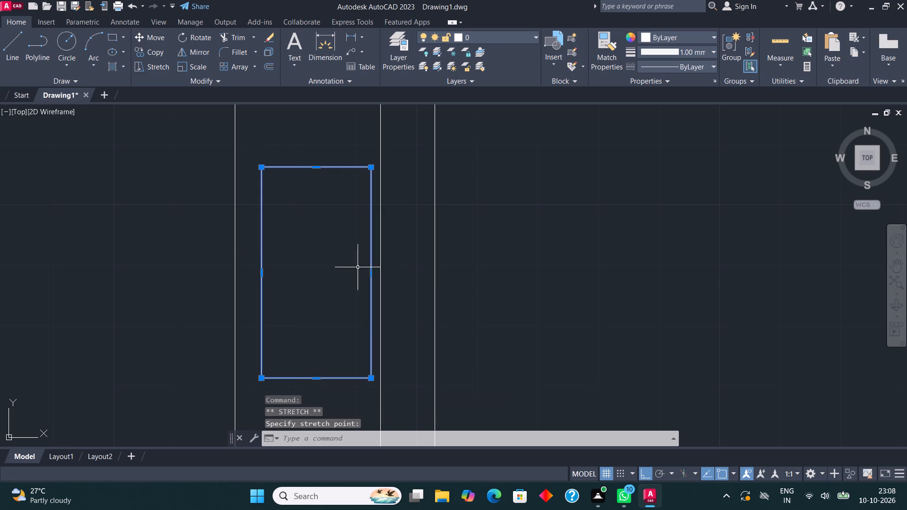
left_click(261, 272)
left_click(247, 269)
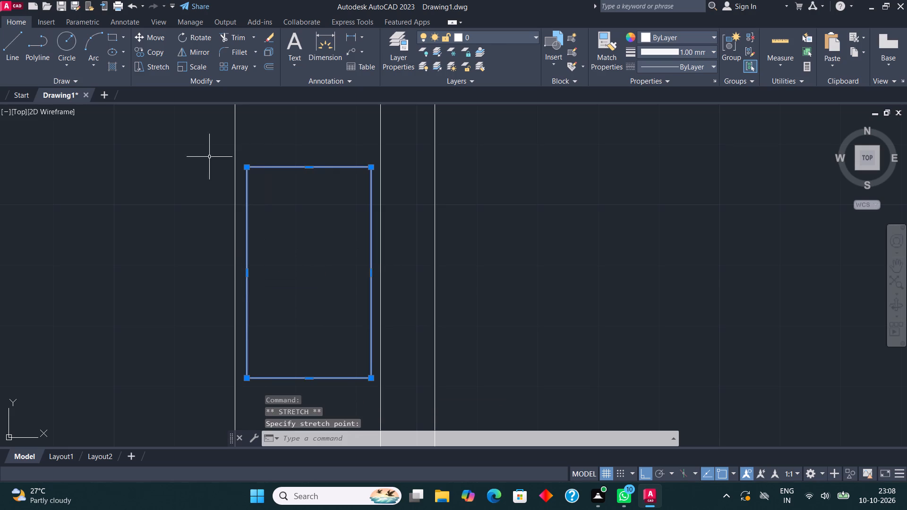
key("Escape")
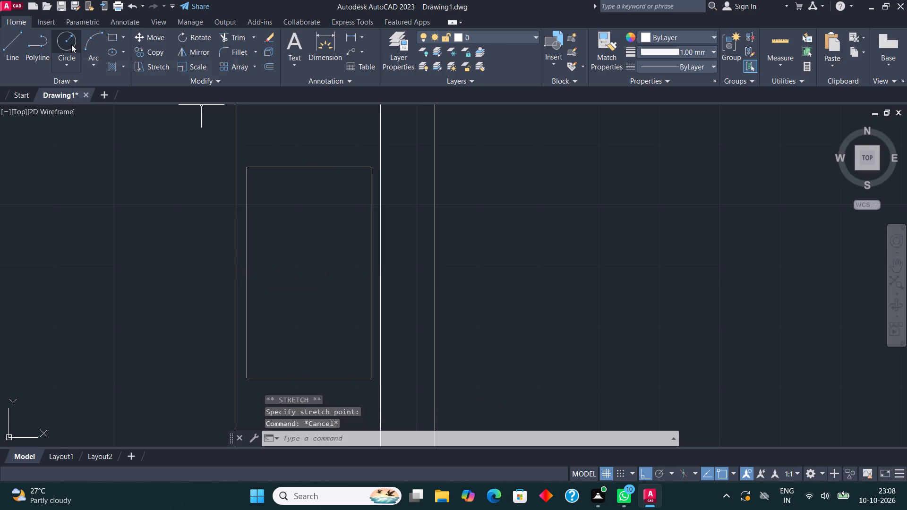
Draw a burner circle centred in the upper half of the cooktop rectangle.
left_click(71, 44)
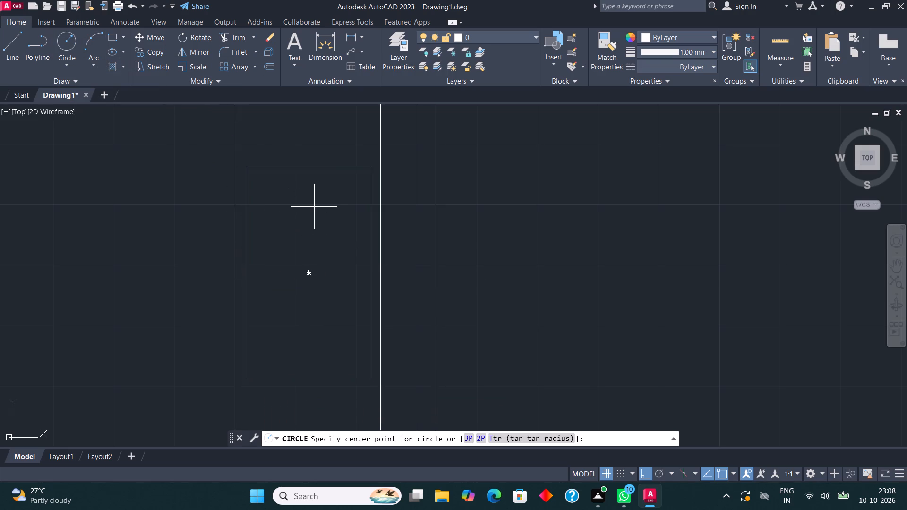
left_click(306, 222)
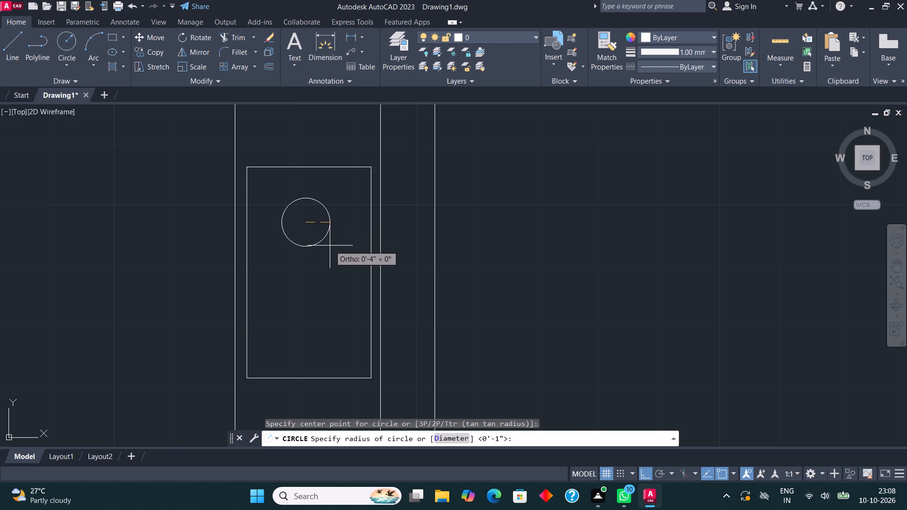
left_click(339, 252)
Draw four outward tick lines, each about 2" long, from the burner circle's top, bottom, right and left quadrants.
left_click(13, 49)
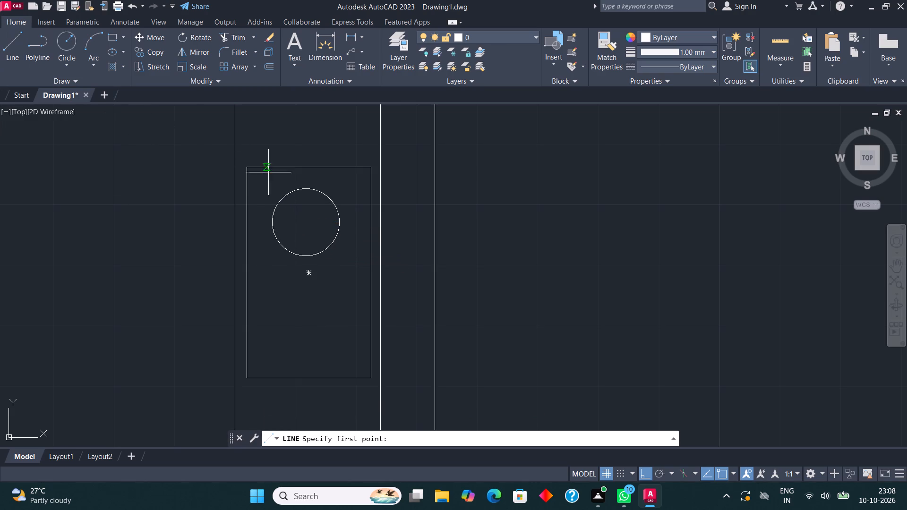
scroll(298, 186, "up", 1)
left_click(312, 189)
left_click(312, 173)
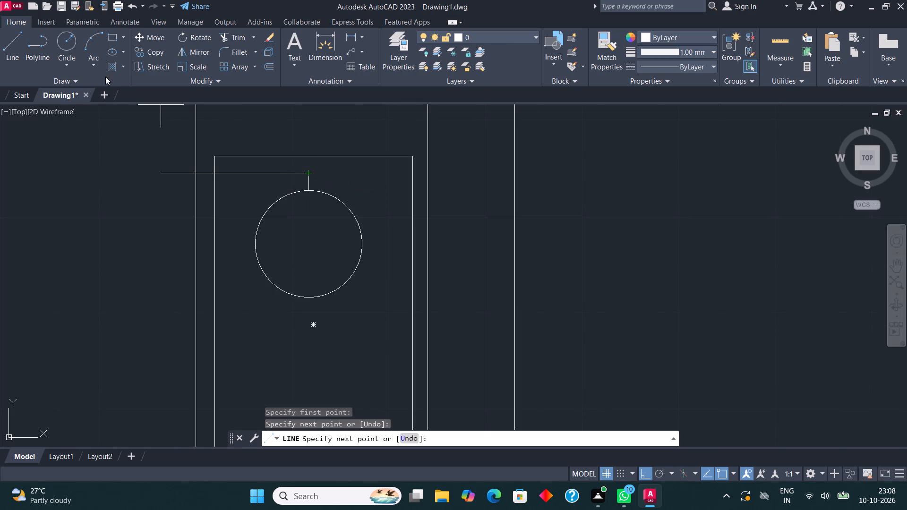
left_click(19, 40)
left_click(314, 298)
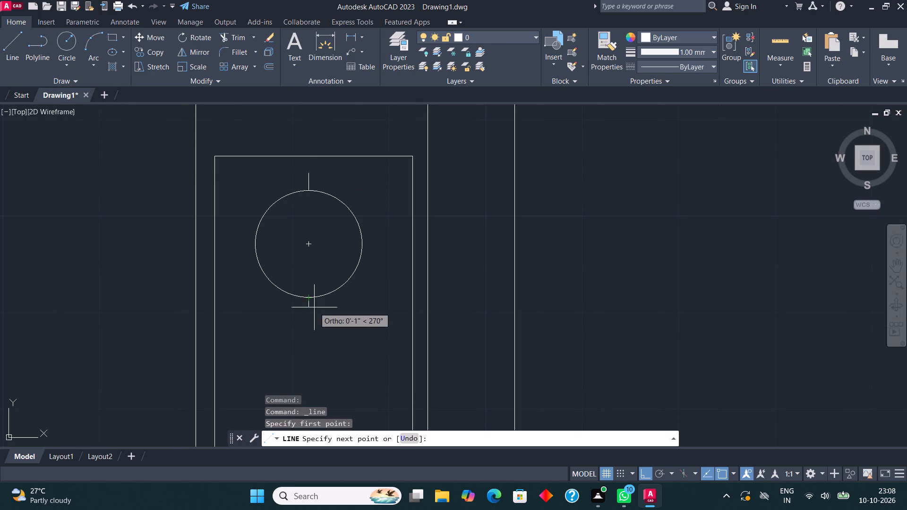
left_click(313, 313)
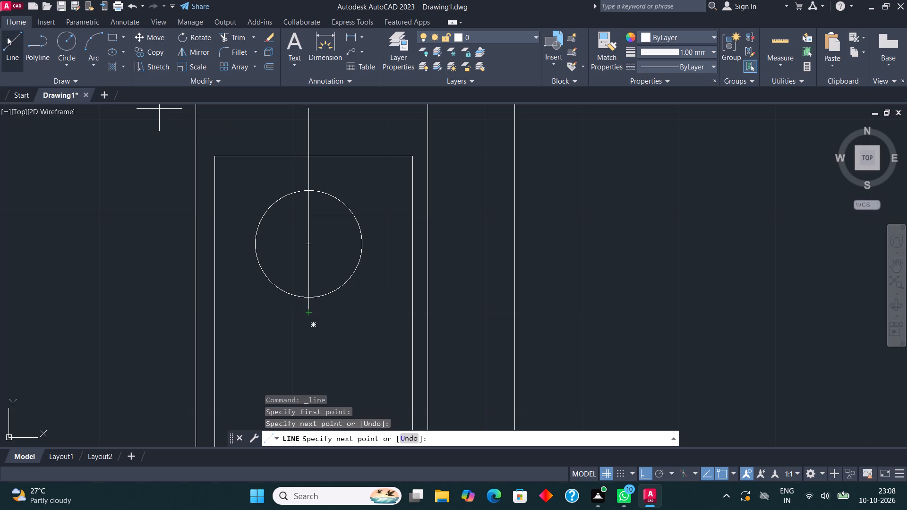
left_click(11, 41)
left_click(367, 243)
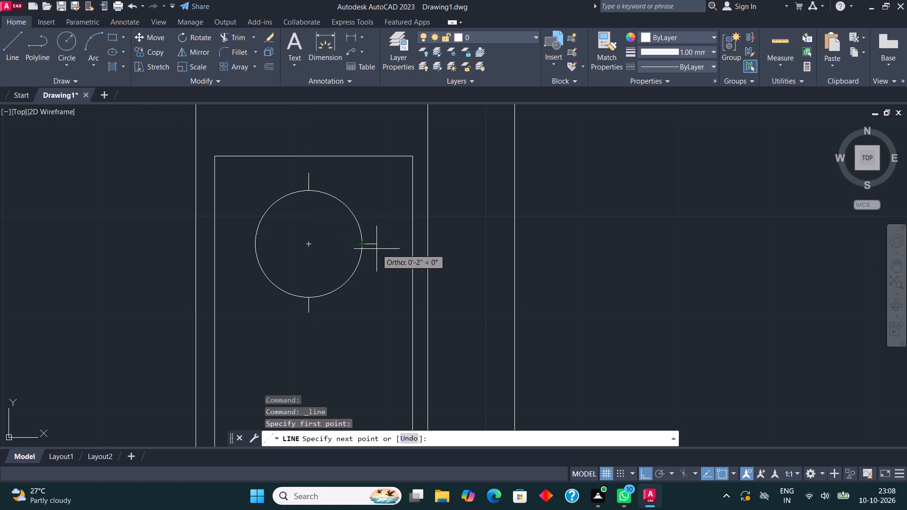
left_click(379, 249)
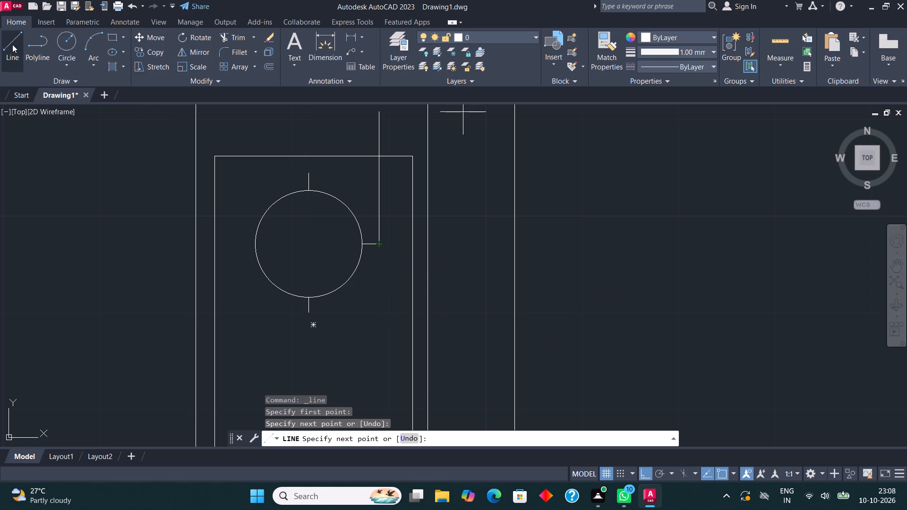
left_click(12, 44)
left_click(252, 244)
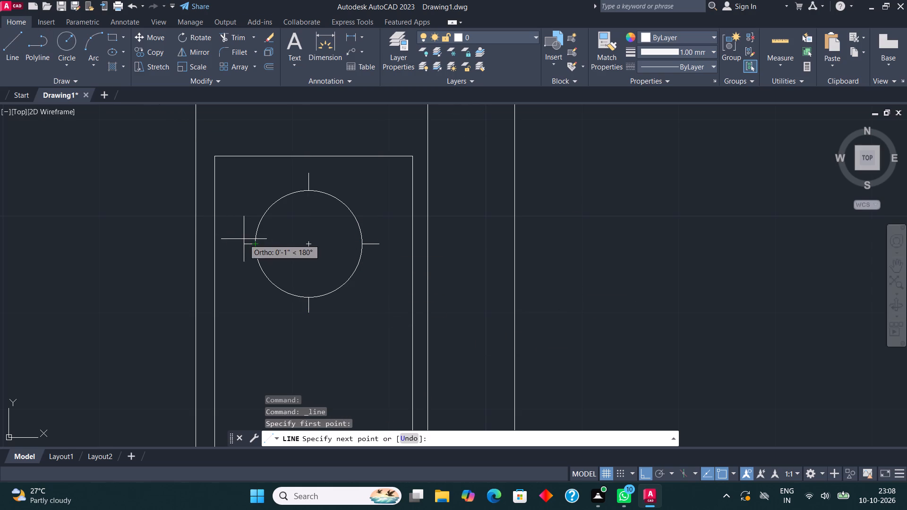
left_click(240, 237)
key("Escape")
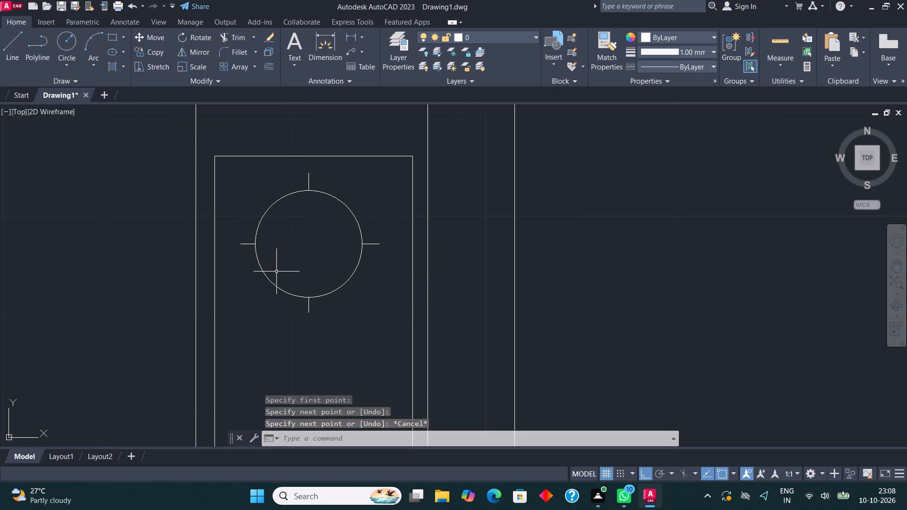
Copy the burner circle with its four ticks about 1'-4" straight down into the cooktop's lower half.
left_click(389, 322)
left_click(234, 172)
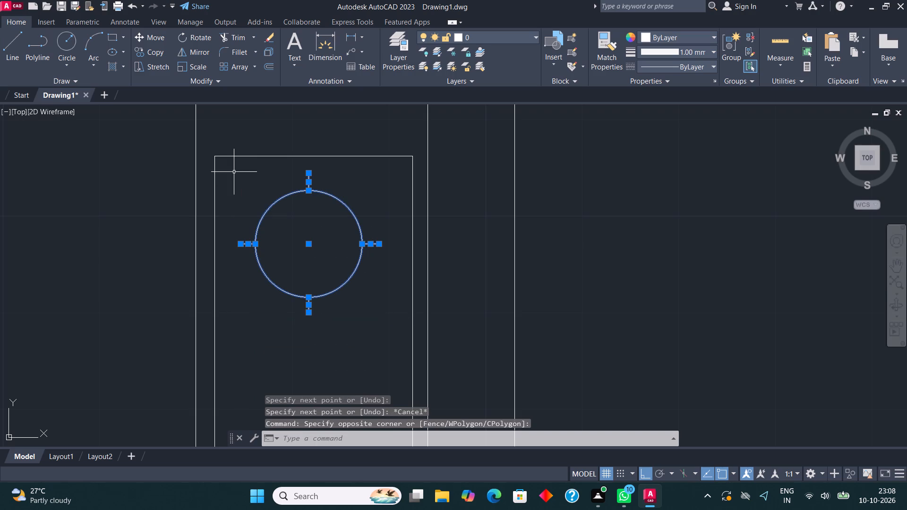
left_click(150, 44)
left_click(154, 52)
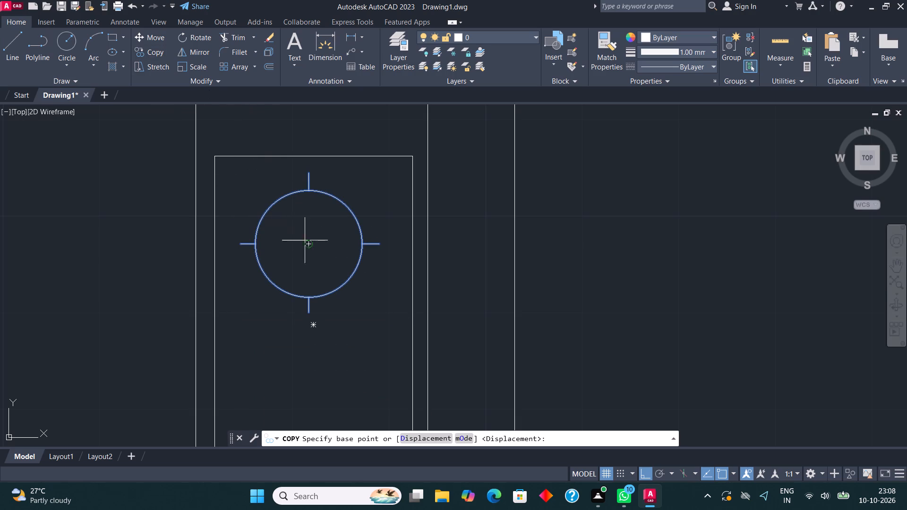
left_click(308, 243)
scroll(308, 243, "down", 2)
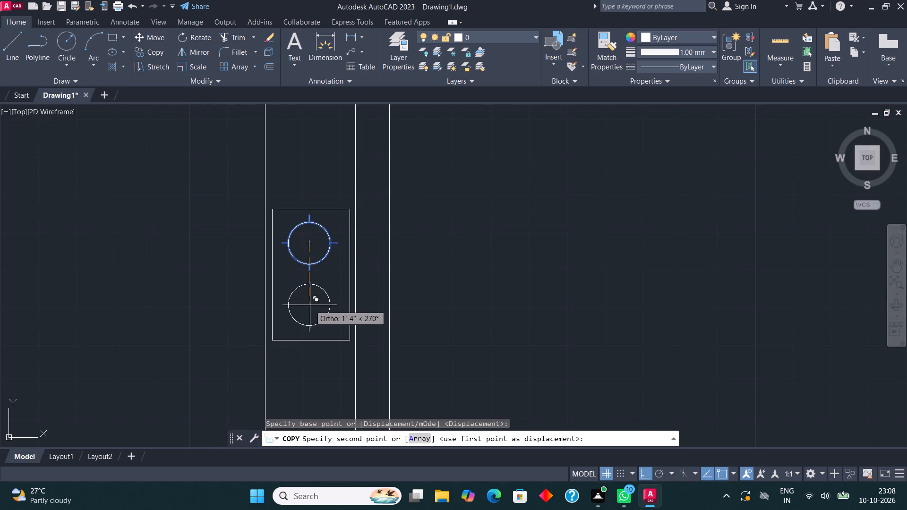
scroll(310, 305, "up", 1)
left_click(310, 305)
key("Escape")
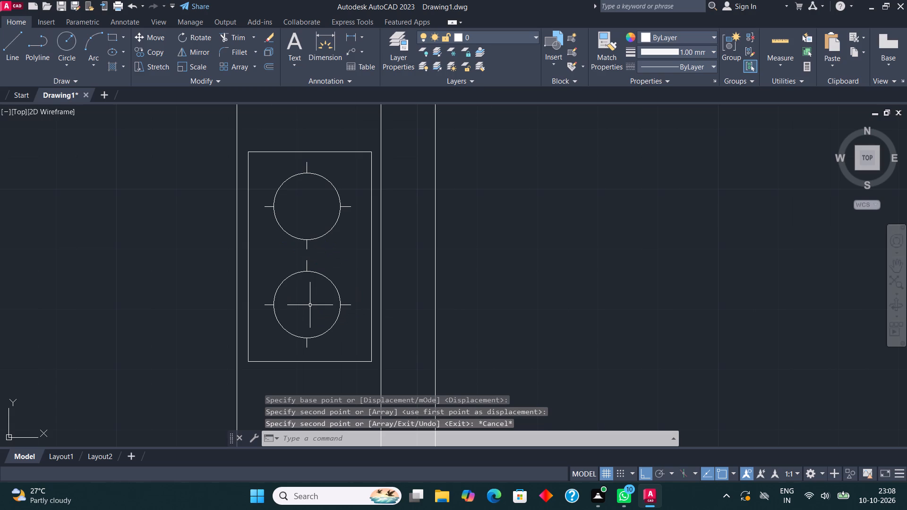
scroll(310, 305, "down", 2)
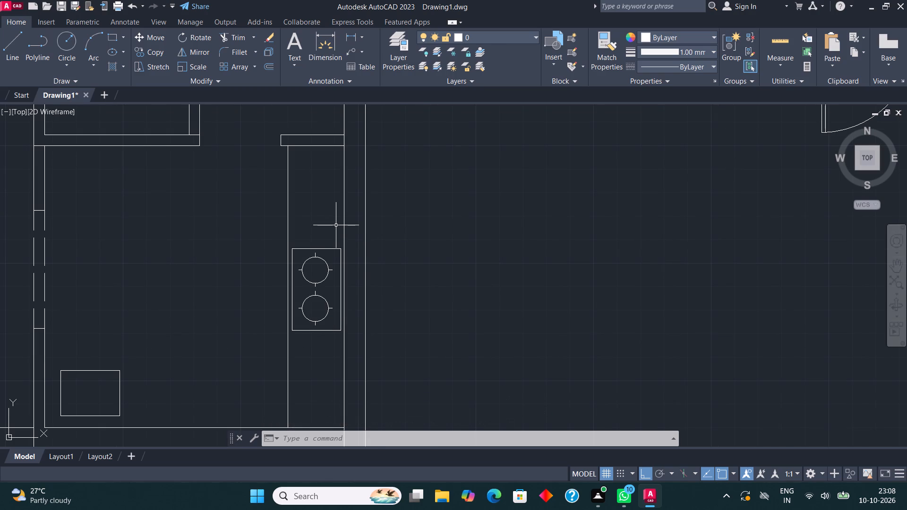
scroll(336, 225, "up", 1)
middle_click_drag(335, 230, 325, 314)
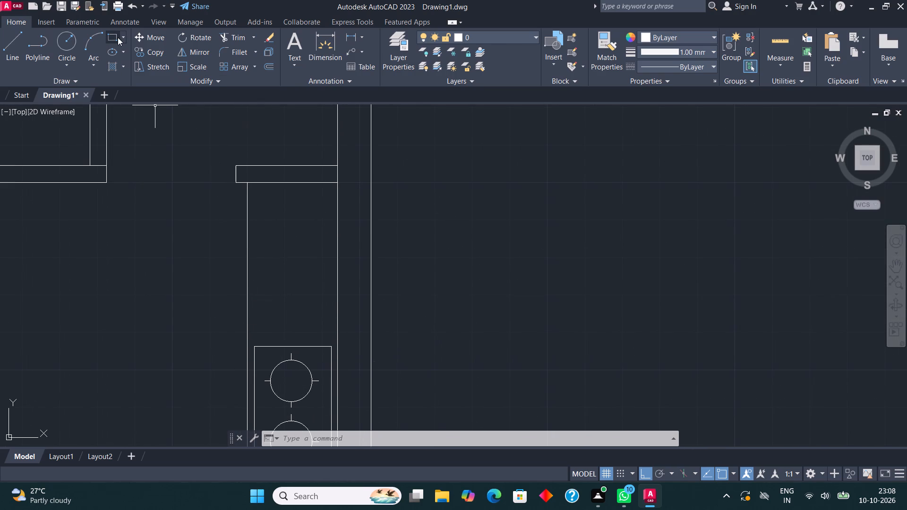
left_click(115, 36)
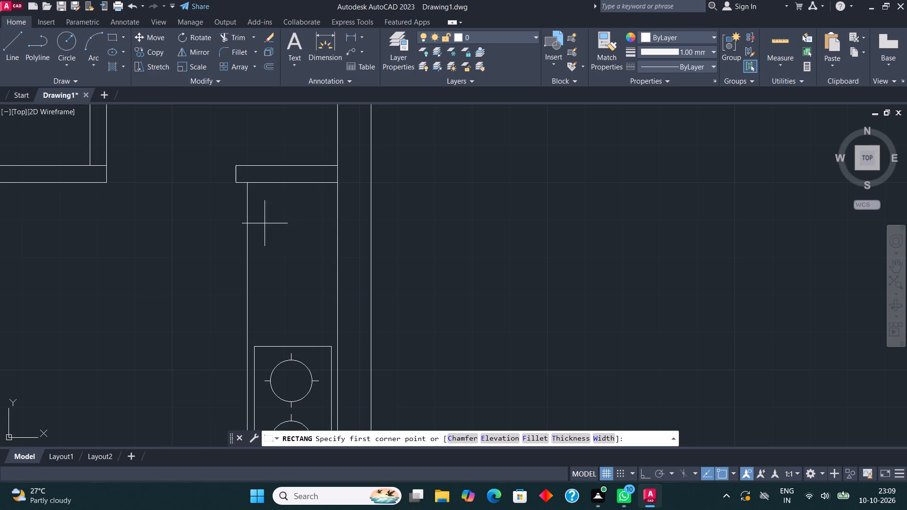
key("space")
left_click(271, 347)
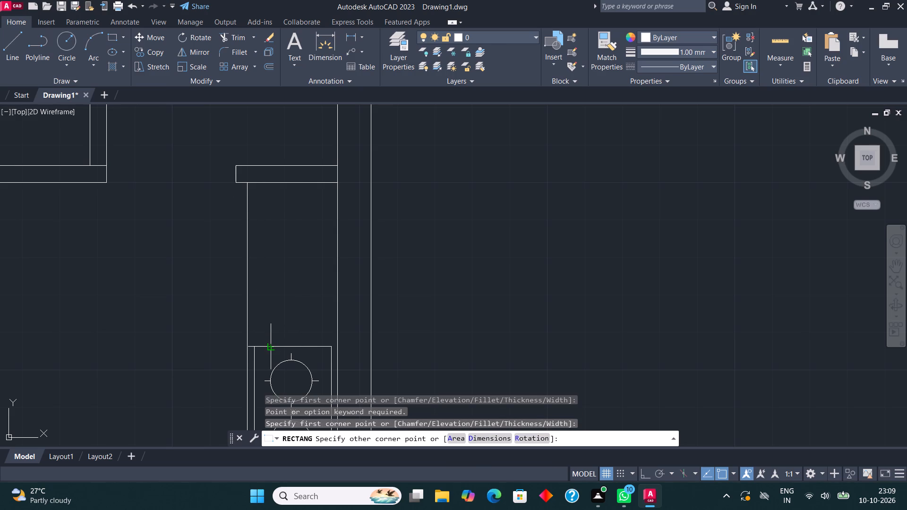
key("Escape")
Copy the cooktop's outer rectangle about 3'-2" straight up and once more straight down, just clear of the cooktop.
left_click(273, 349)
left_click(272, 334)
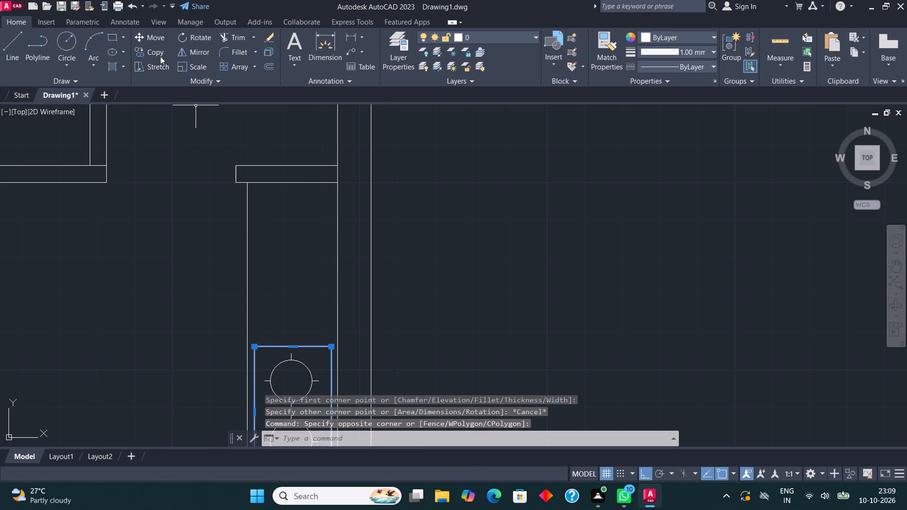
left_click(156, 54)
left_click(295, 414)
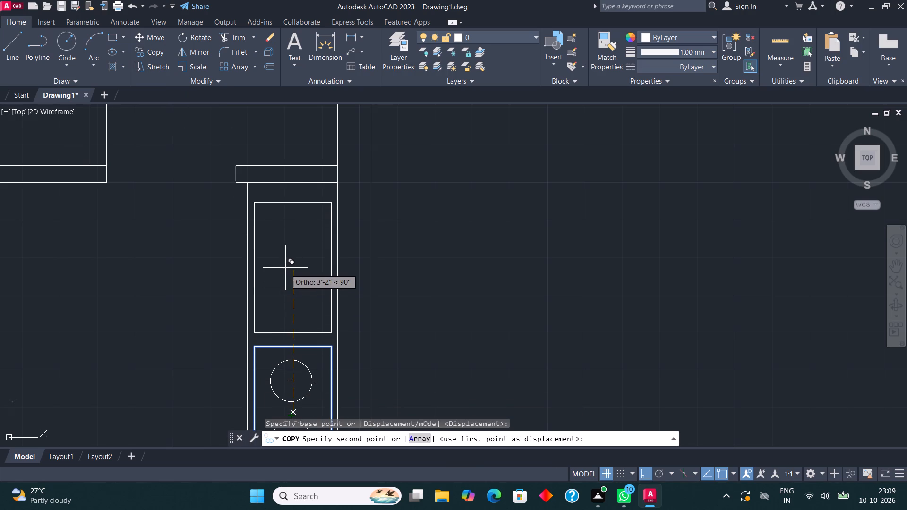
left_click(285, 267)
scroll(285, 267, "down", 3)
scroll(284, 334, "up", 2)
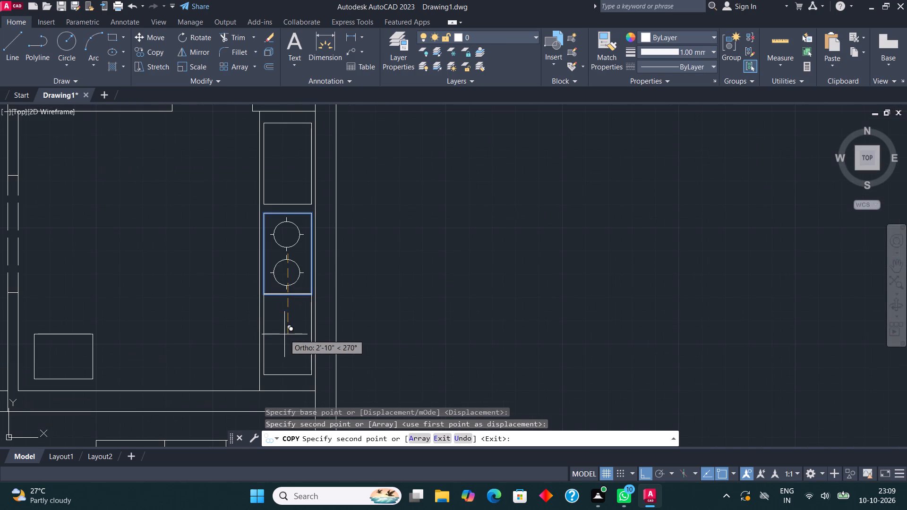
left_click(284, 342)
key("Escape")
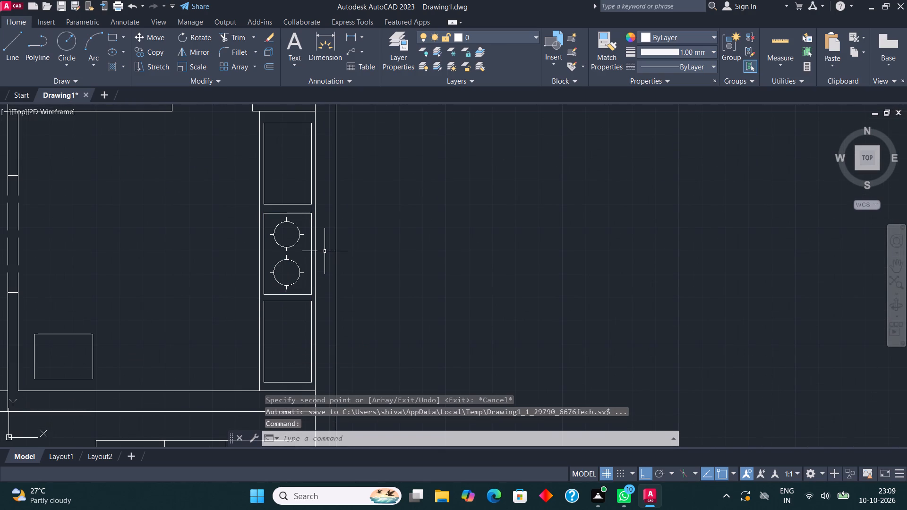
Hatch the two empty rectangles above and below the cooktop with a dashed-line ACAD_ISO pattern.
key("h")
key("Return")
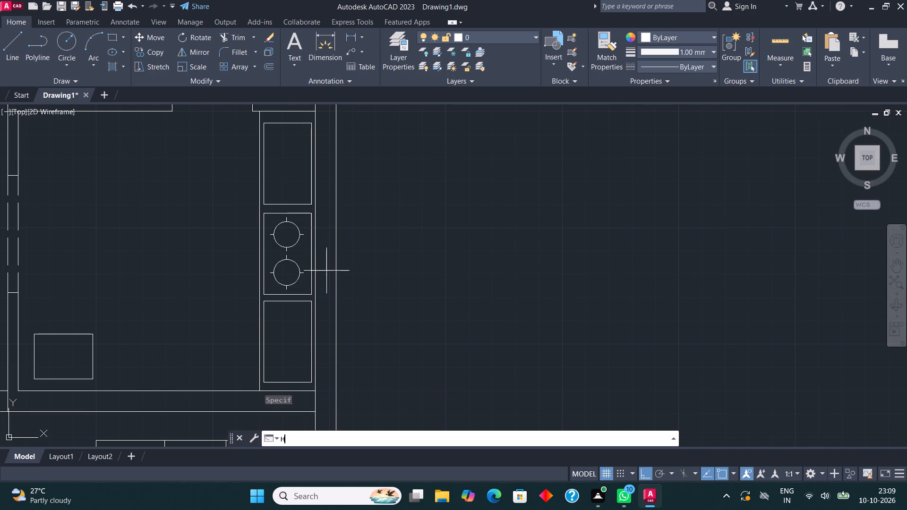
double_click(272, 34)
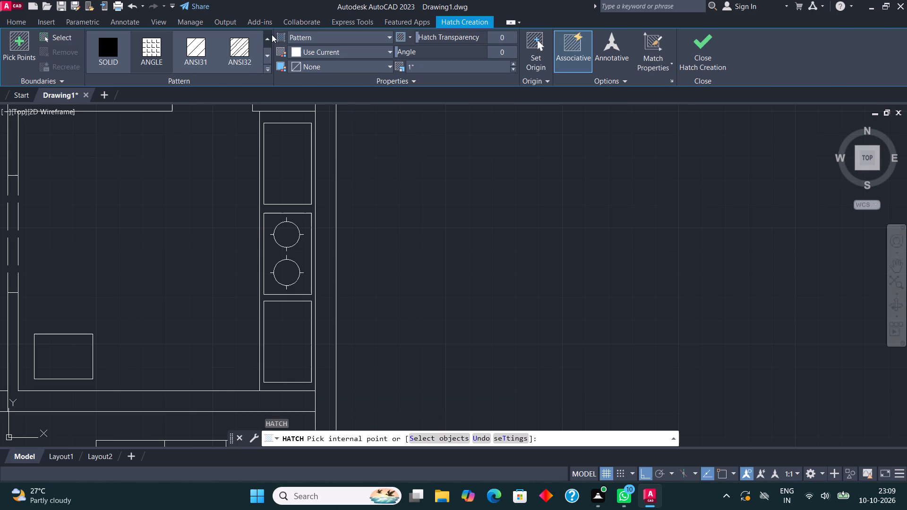
triple_click(268, 47)
left_click(269, 52)
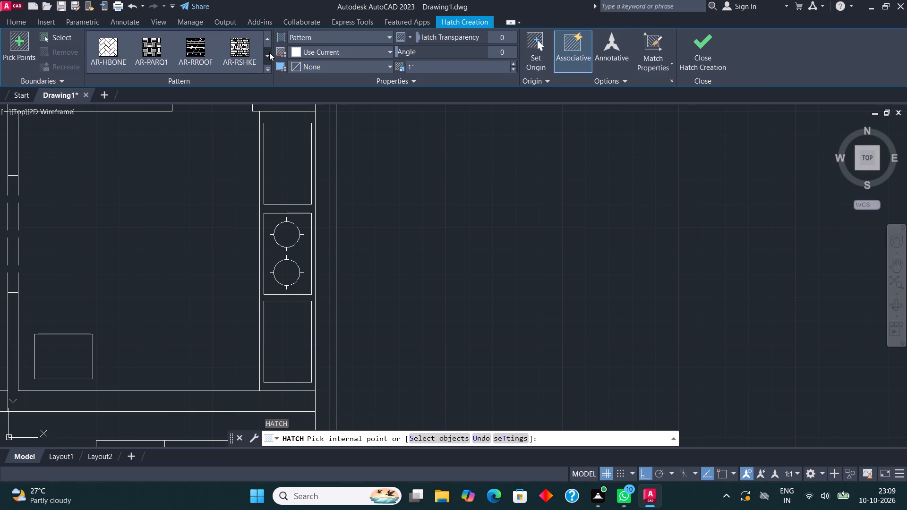
triple_click(269, 52)
triple_click(269, 52)
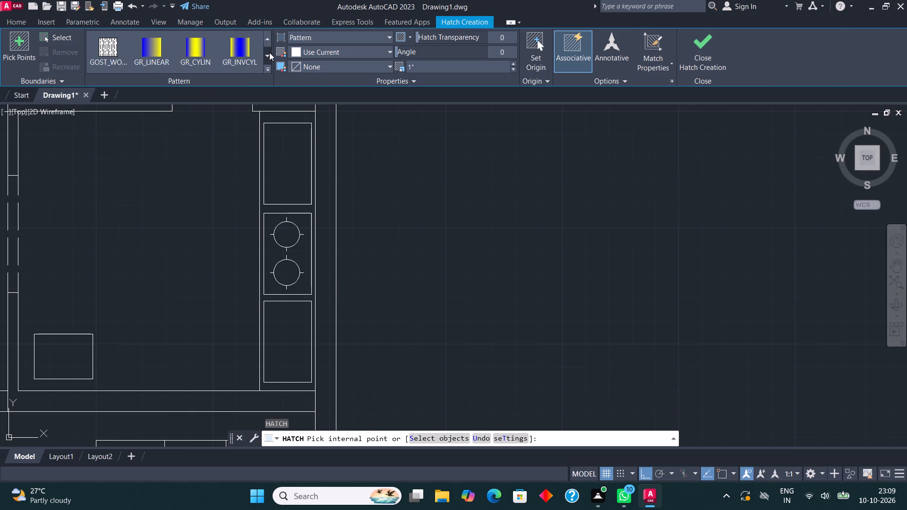
double_click(269, 52)
double_click(269, 52)
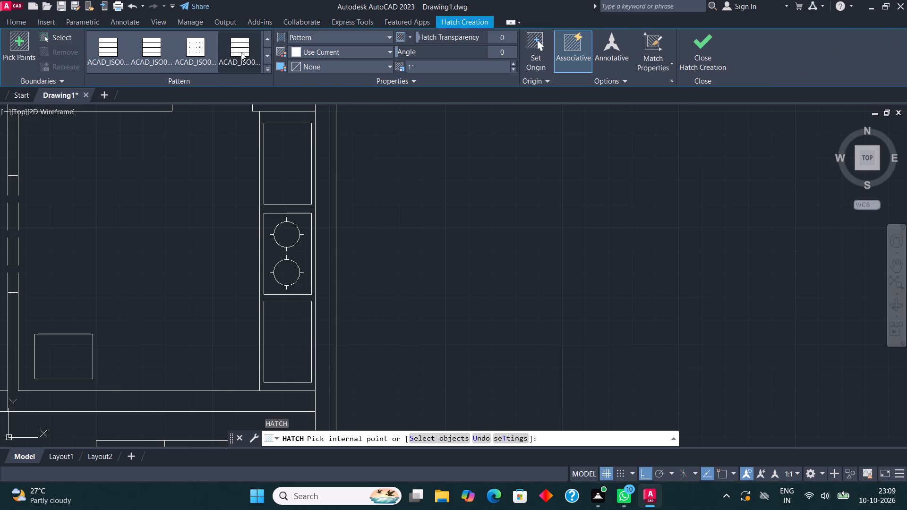
left_click(241, 48)
left_click(283, 144)
left_click(277, 346)
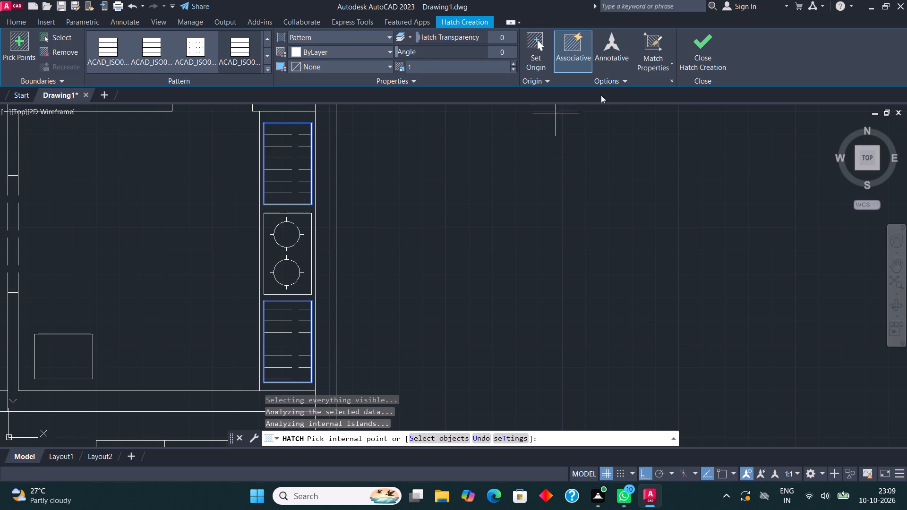
left_click(680, 48)
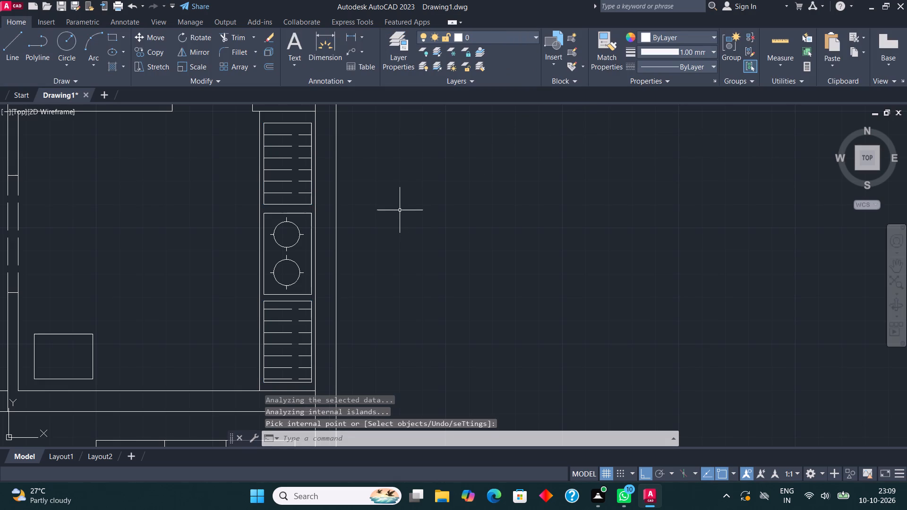
Draw a counter line 2' off the outer wall in the room between the toilets, from its bottom wall to its top wall.
scroll(312, 236, "down", 2)
middle_click_drag(303, 224, 313, 223)
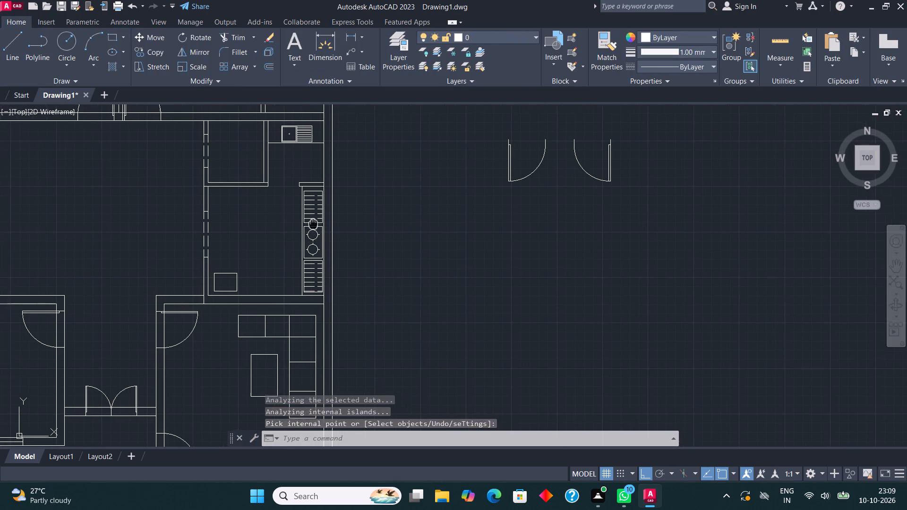
middle_click_drag(313, 223, 364, 104)
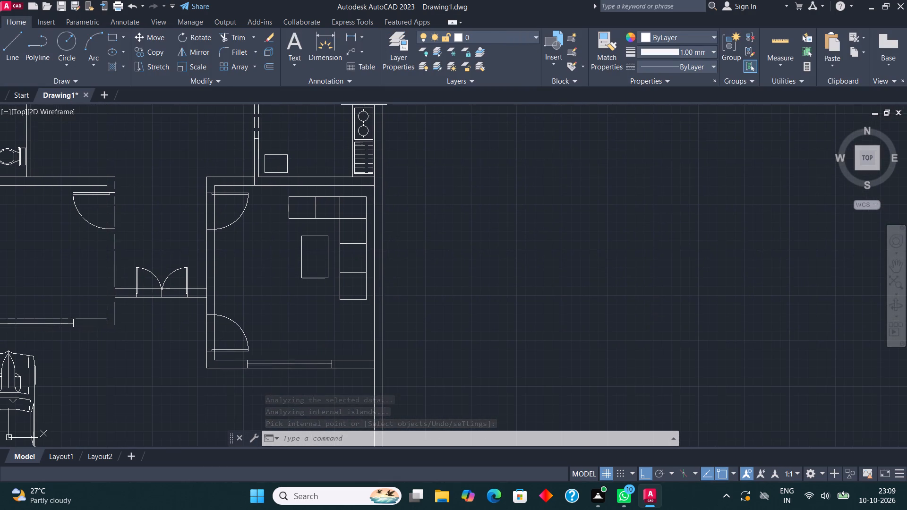
scroll(386, 262, "down", 2)
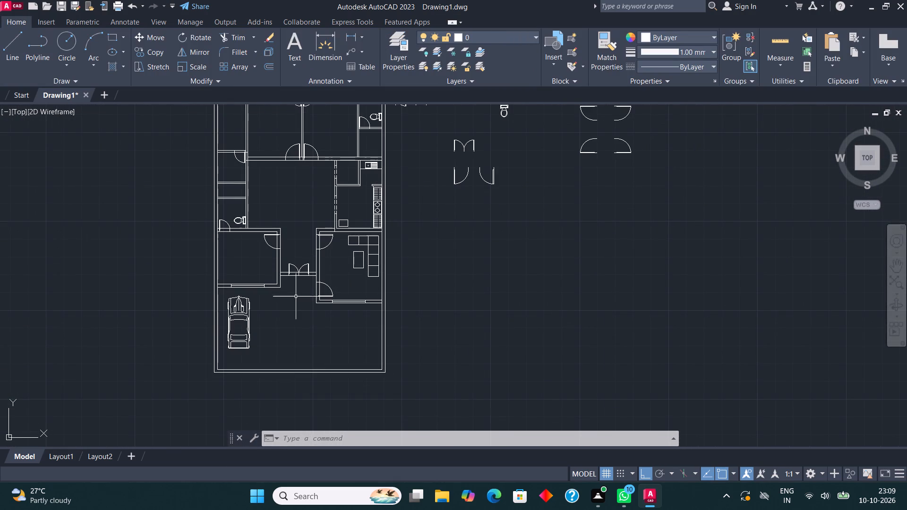
middle_click_drag(265, 270, 285, 375)
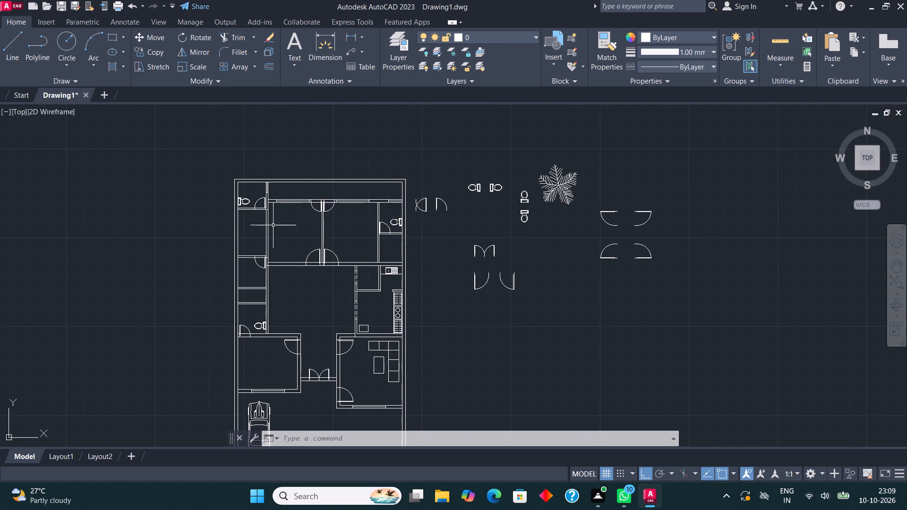
scroll(248, 224, "up", 3)
middle_click_drag(244, 224, 223, 239)
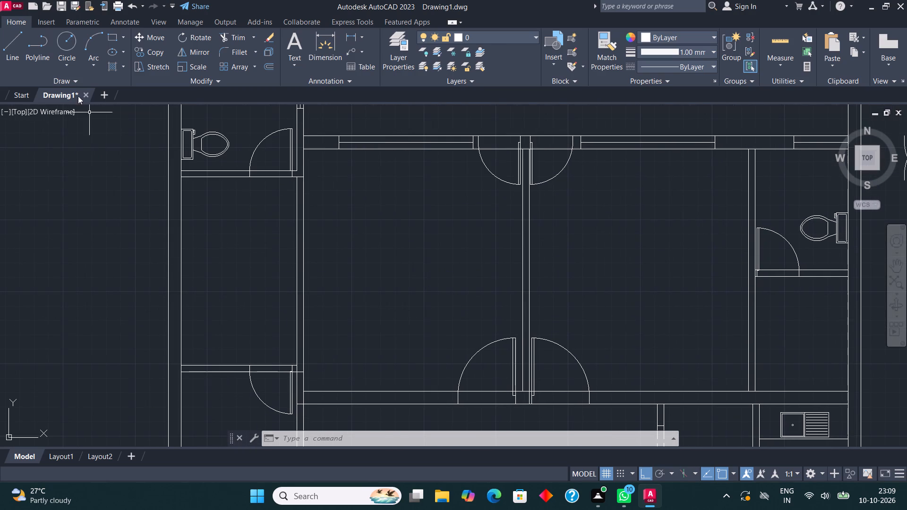
left_click(6, 44)
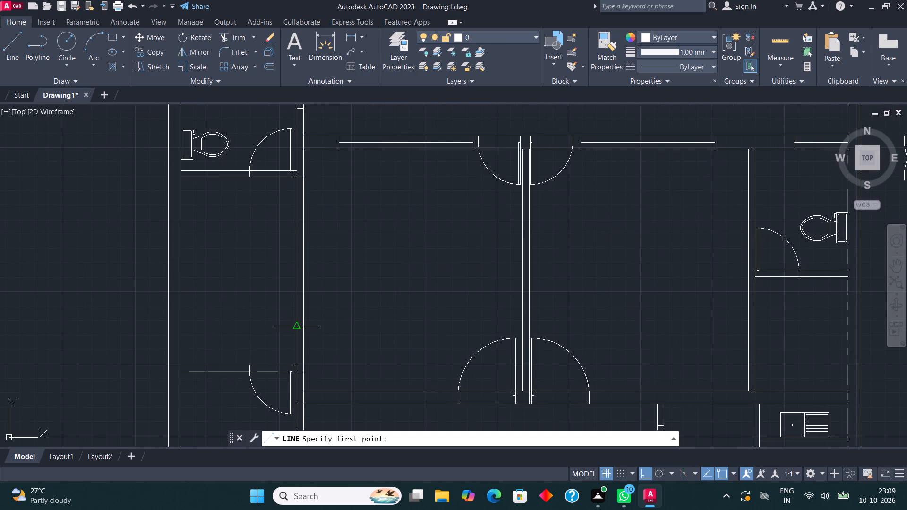
scroll(192, 380, "up", 1)
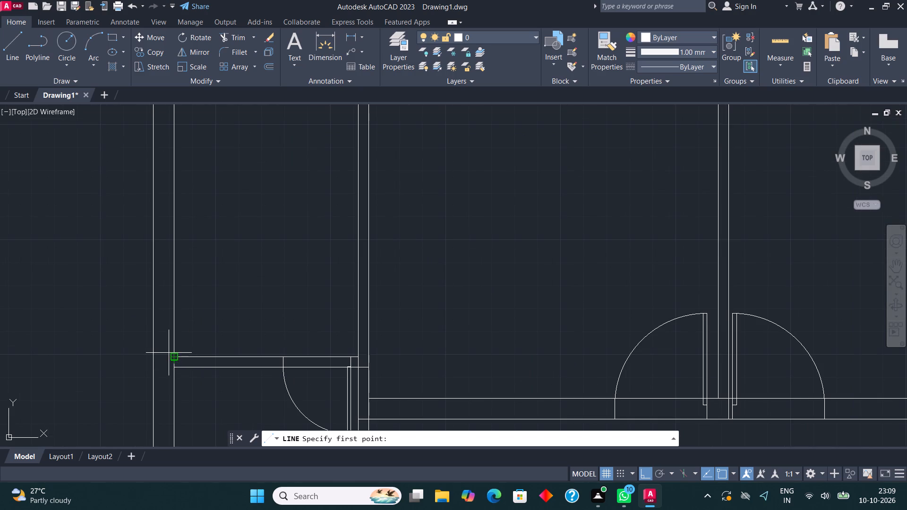
left_click(171, 354)
type("2'")
key("Return")
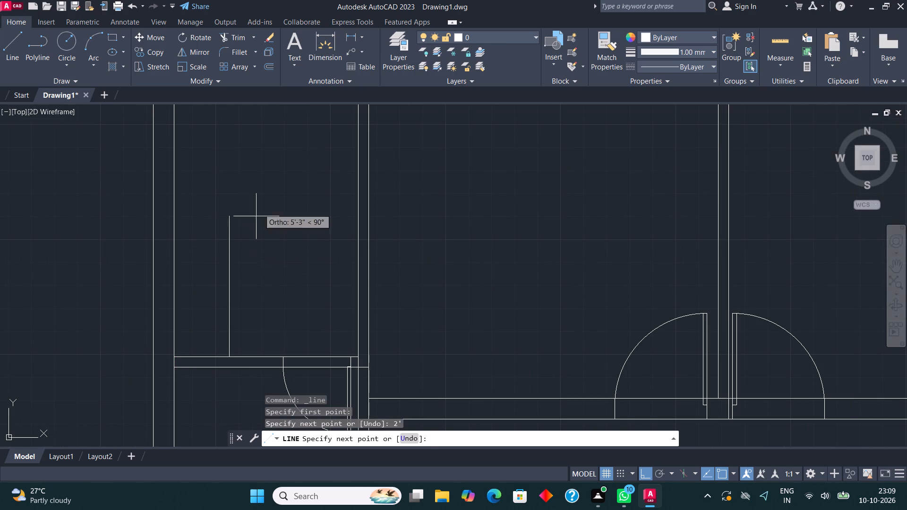
scroll(239, 219, "down", 1)
left_click(236, 120)
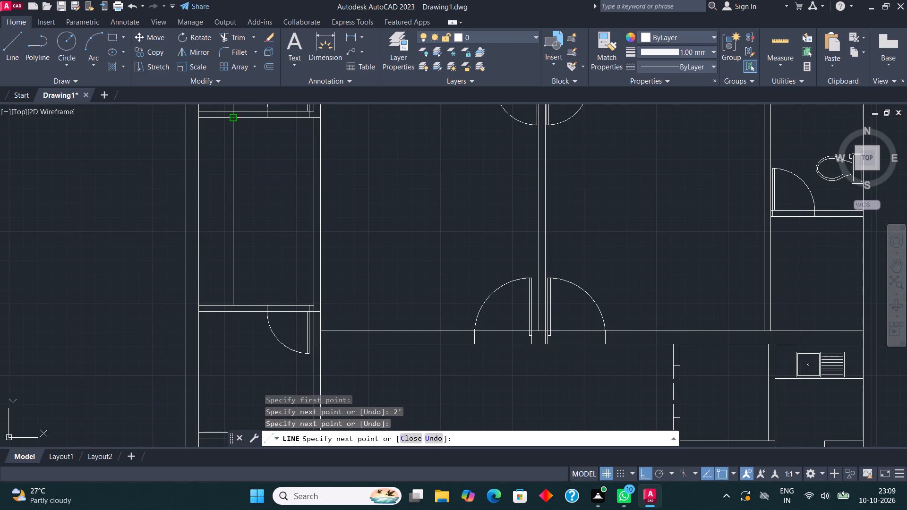
key("Escape")
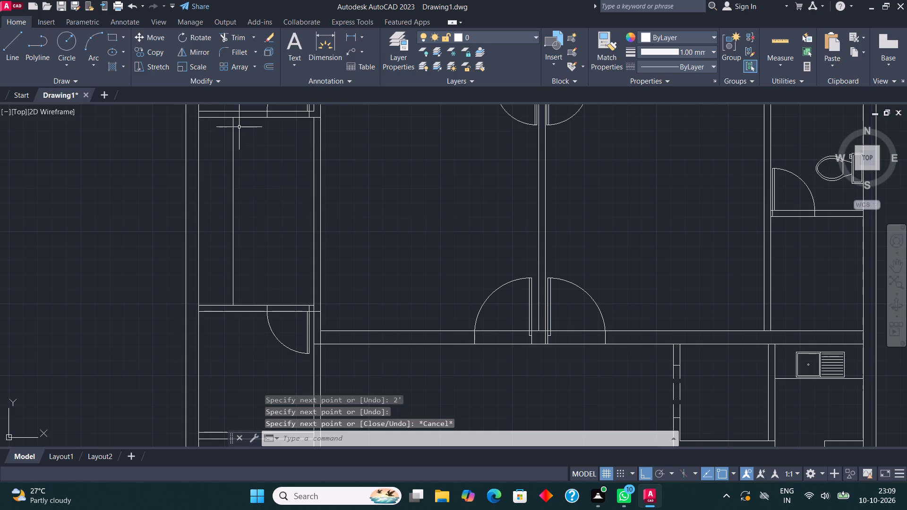
Draw a basin rectangle at the top end of the new counter strip, slightly inset from the walls and front line.
scroll(245, 195, "down", 2)
middle_click_drag(254, 206, 261, 258)
scroll(248, 236, "up", 3)
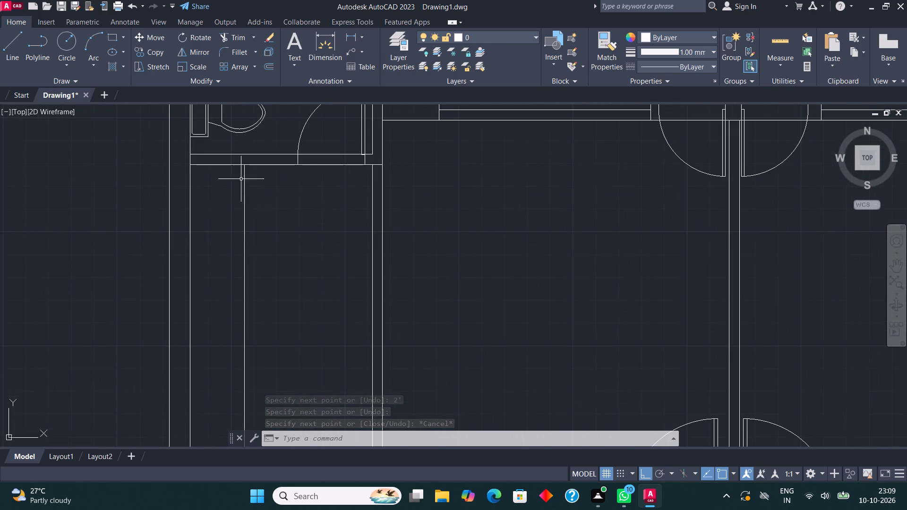
middle_click_drag(241, 179, 242, 228)
left_click(107, 35)
scroll(233, 253, "up", 1)
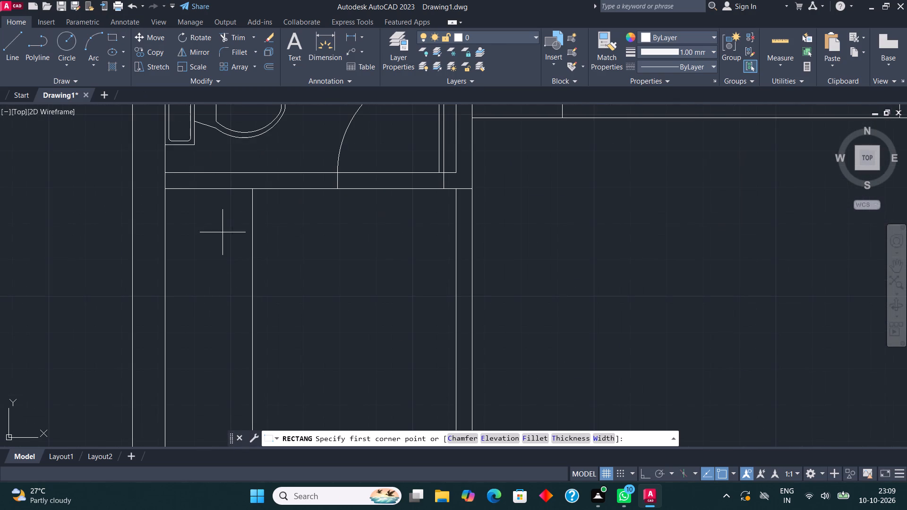
left_click(171, 196)
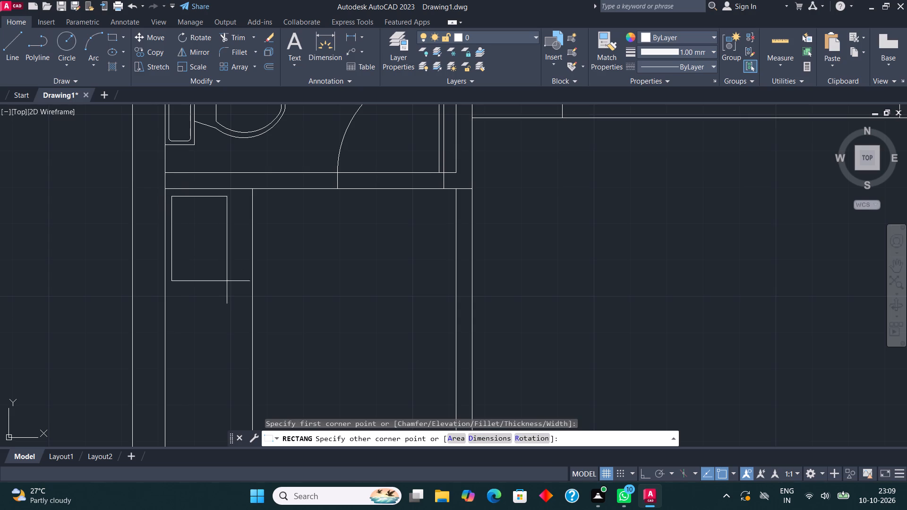
left_click(246, 303)
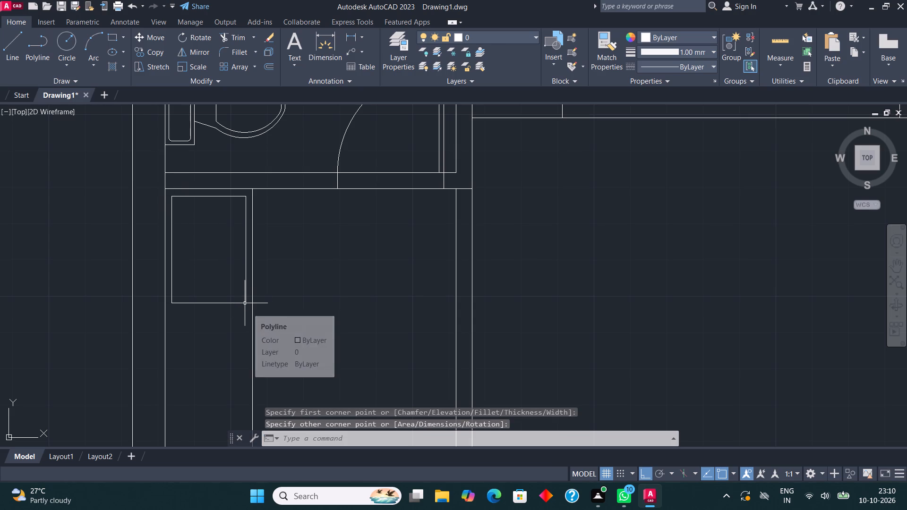
Draw a circle of about 7" radius centred in the basin rectangle, with a small concentric drain circle inside.
left_click(70, 43)
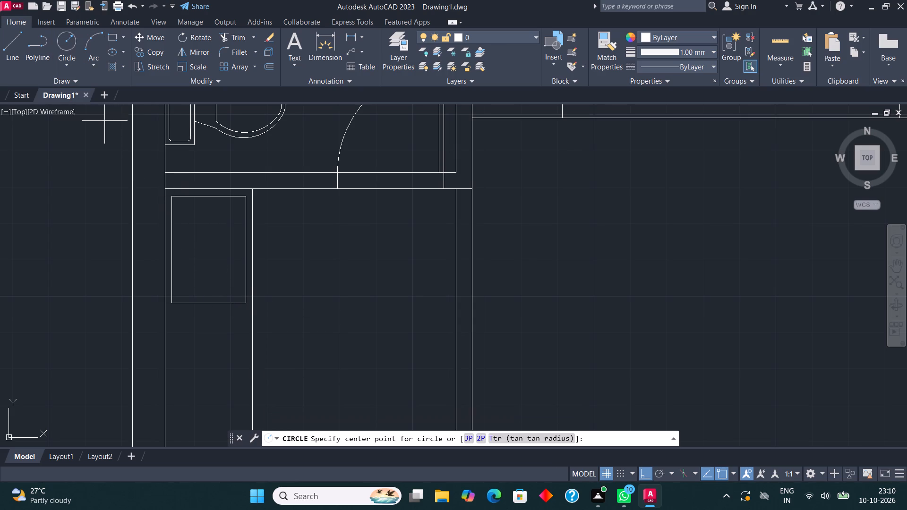
left_click_drag(209, 252, 214, 254)
left_click(235, 268)
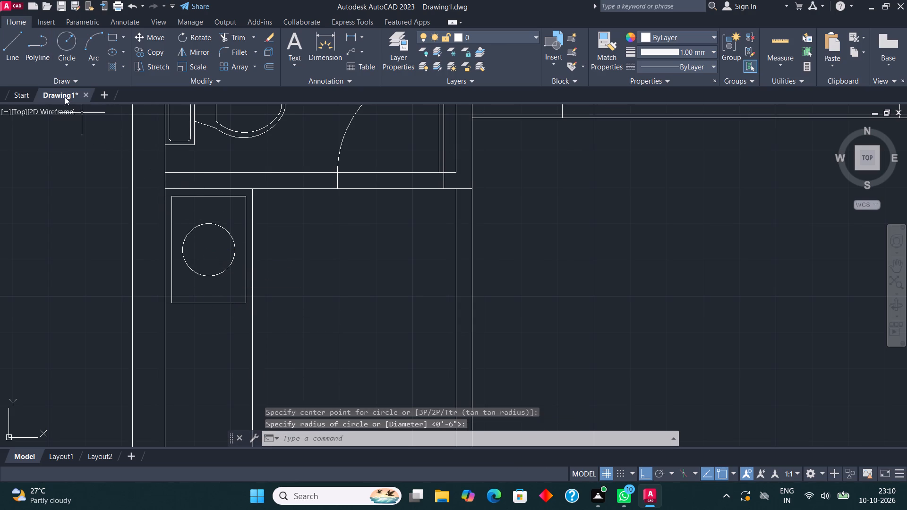
left_click(67, 40)
left_click(204, 254)
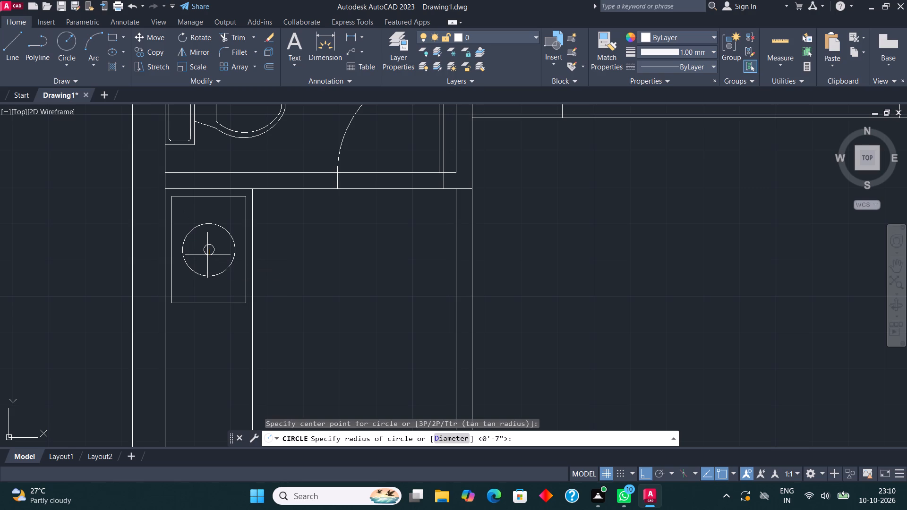
left_click(207, 255)
Draw a taller rectangle on the counter strip just below the basin, reaching to the counter's front line.
scroll(242, 193, "down", 1)
middle_click_drag(233, 233, 226, 165)
left_click(110, 38)
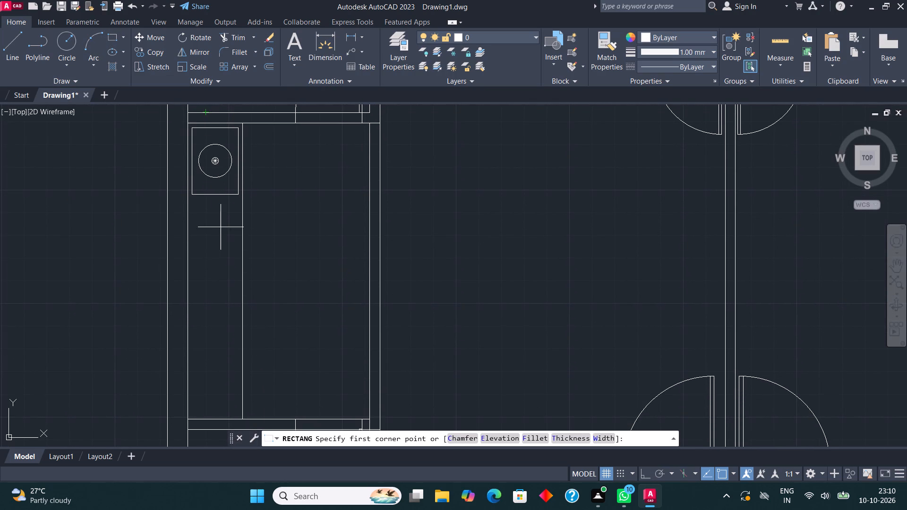
left_click(194, 207)
left_click(237, 331)
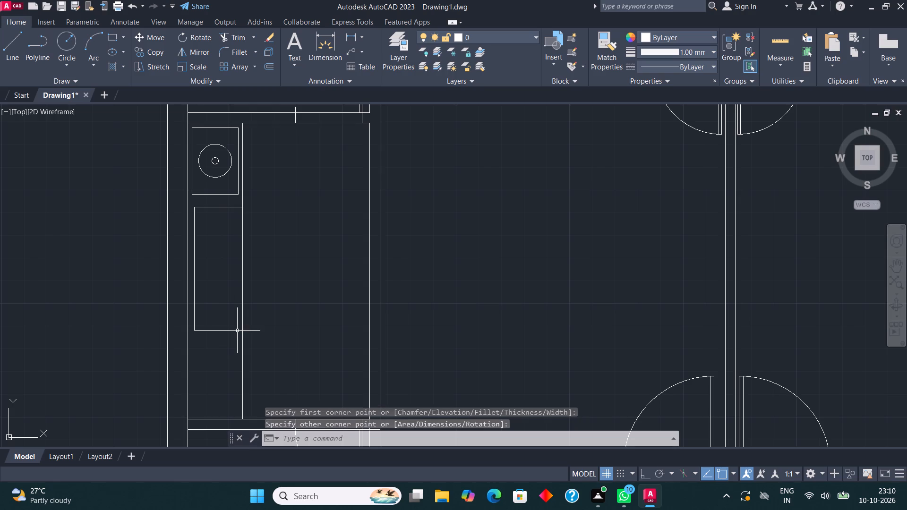
Stretch the right edge of the taller rectangle slightly inward, clear of the counter's front line.
left_click(242, 269)
scroll(242, 269, "up", 2)
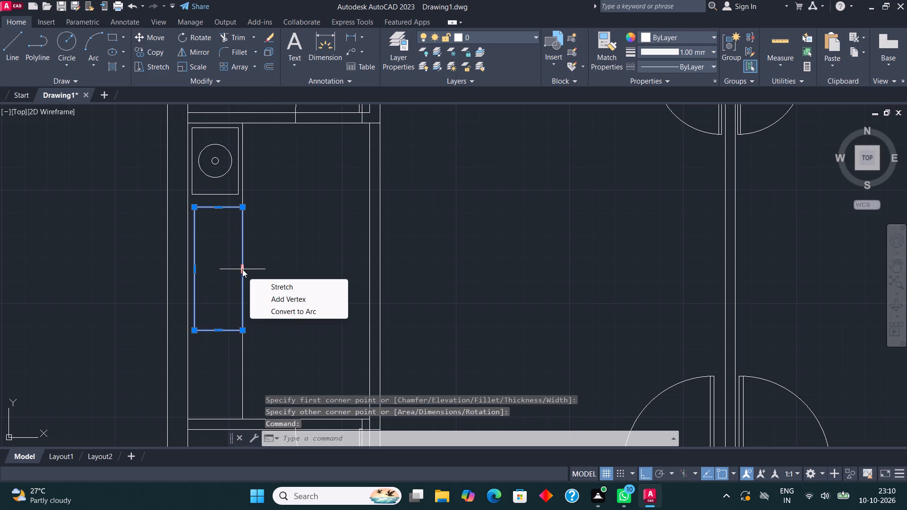
scroll(231, 284, "up", 2)
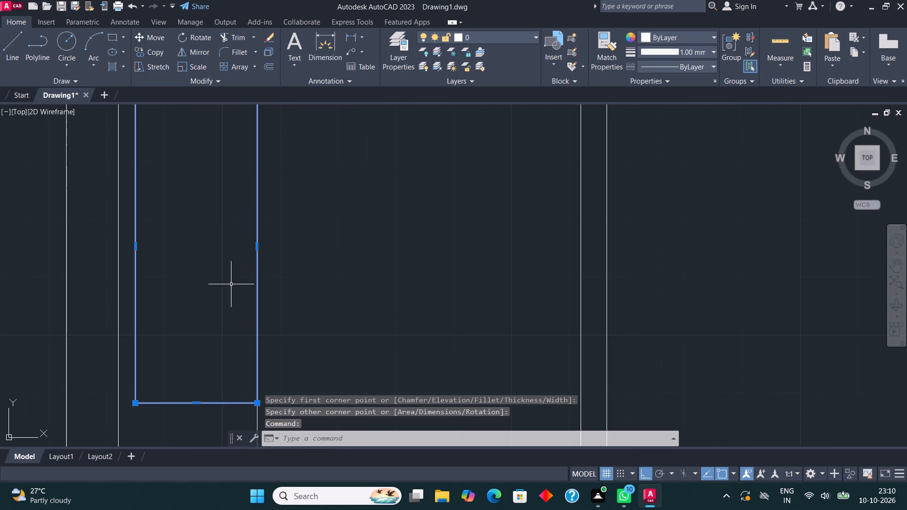
scroll(245, 372, "down", 2)
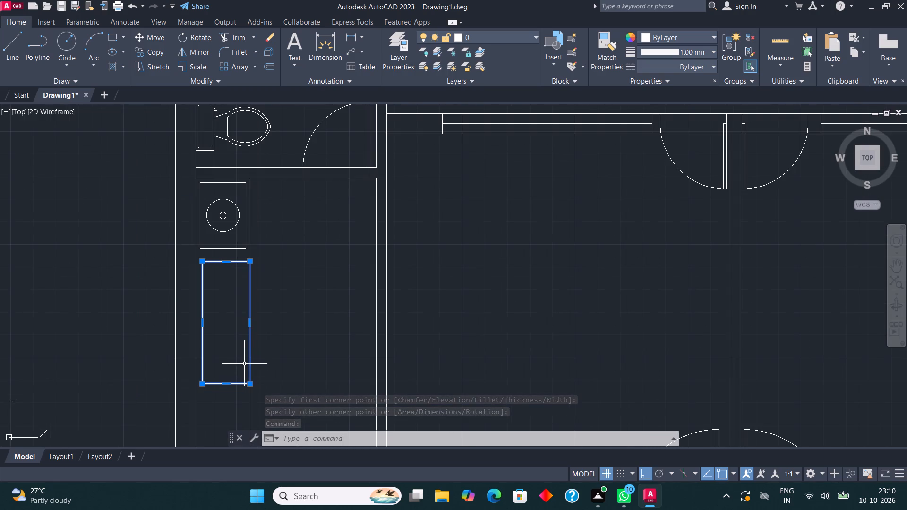
scroll(247, 327, "up", 3)
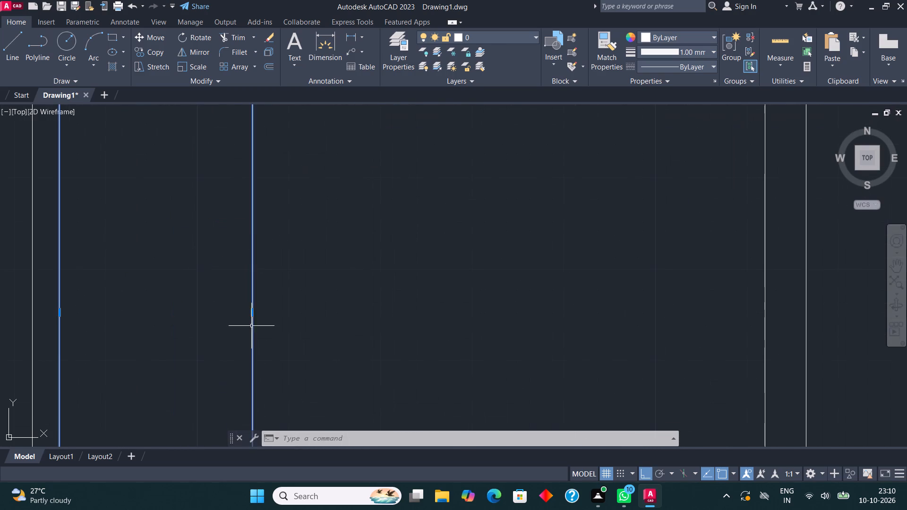
left_click(252, 315)
left_click(240, 315)
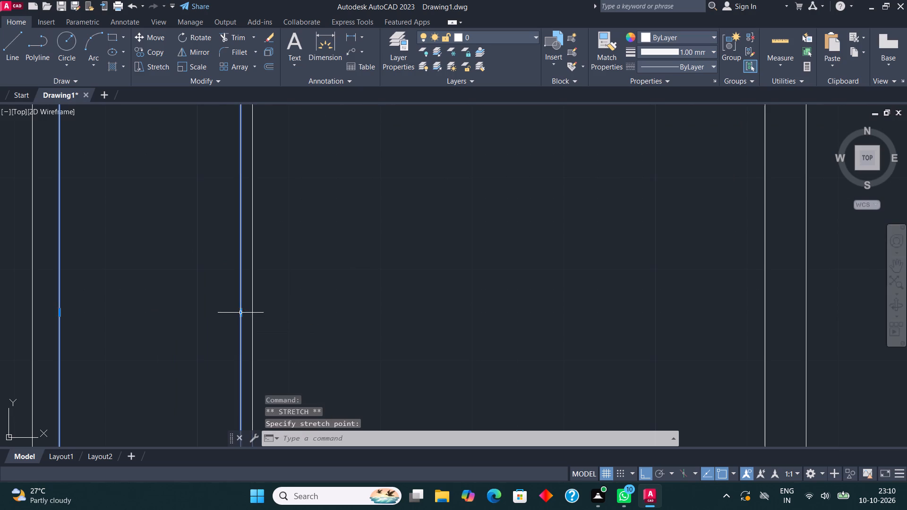
Hatch the tall rectangle below the basin on the wash-area counter with the horizontal line pattern.
scroll(289, 295, "down", 2)
key("Escape")
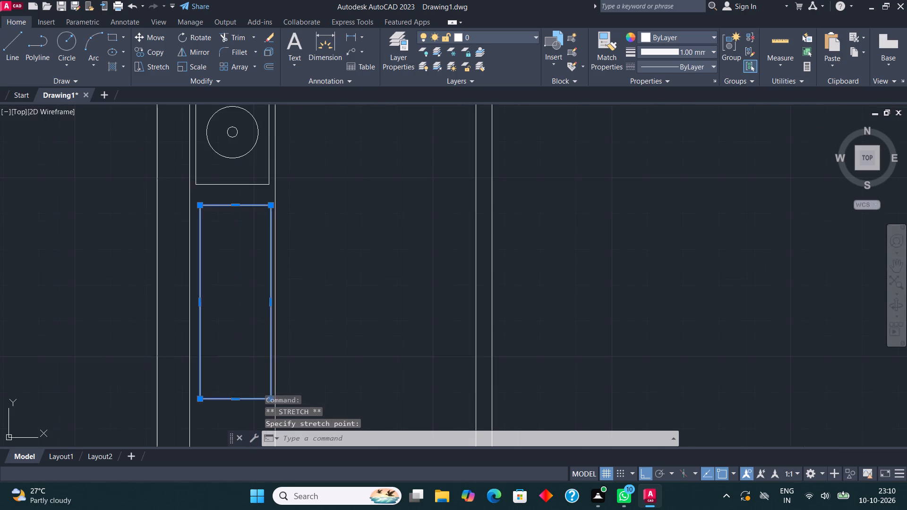
scroll(290, 297, "down", 2)
middle_click_drag(278, 288, 274, 280)
scroll(278, 298, "down", 1)
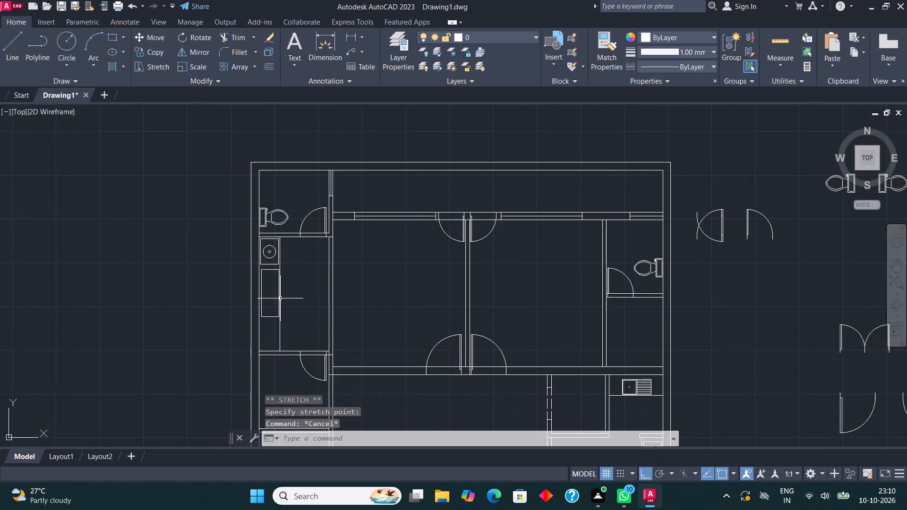
scroll(280, 295, "up", 2)
key("h")
key("Return")
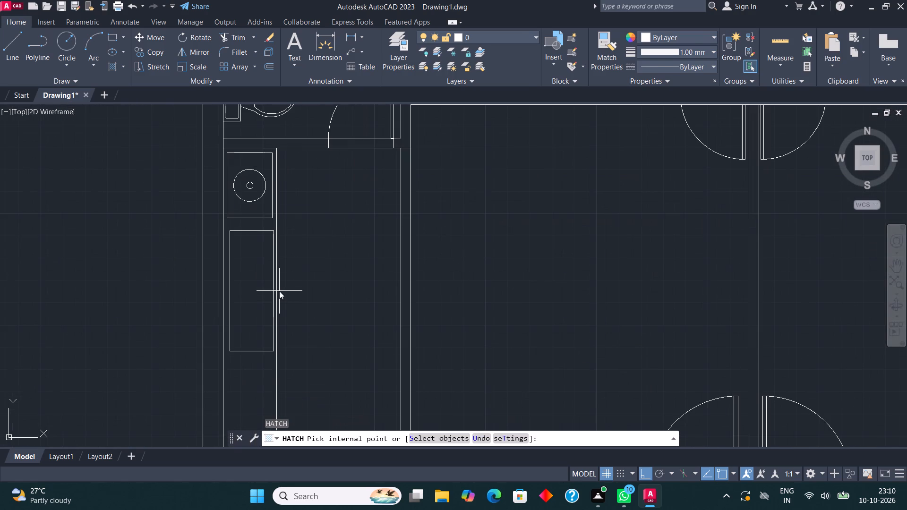
left_click(237, 287)
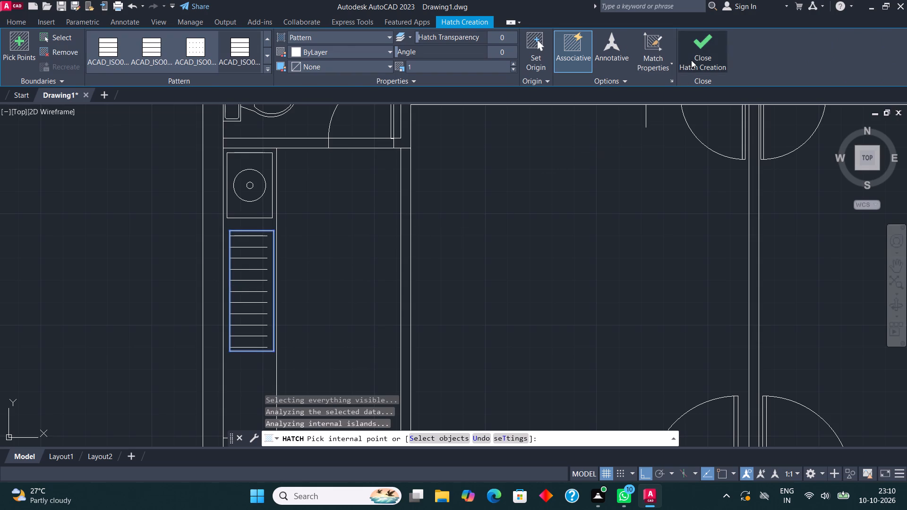
left_click(691, 60)
Draw a bed rectangle in the upper-left bedroom, with its head against the wall shared with the wash area.
scroll(289, 323, "down", 2)
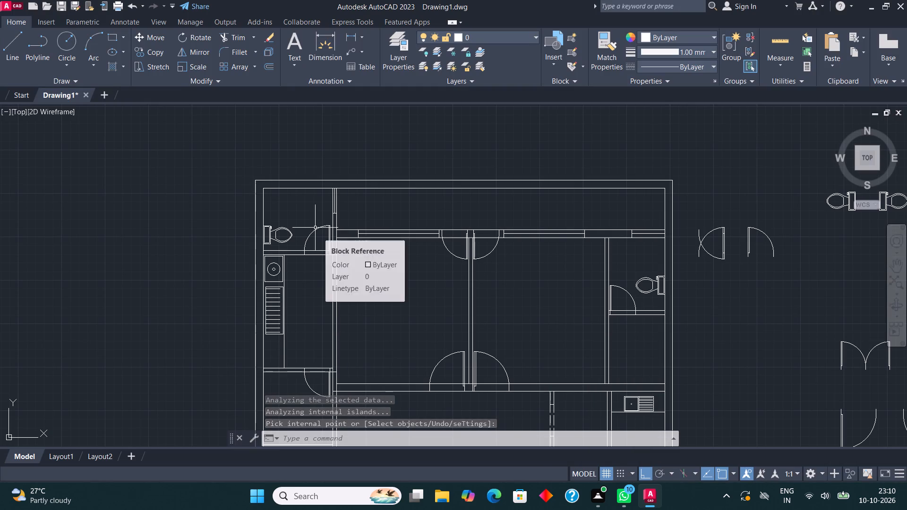
middle_click_drag(402, 284, 332, 296)
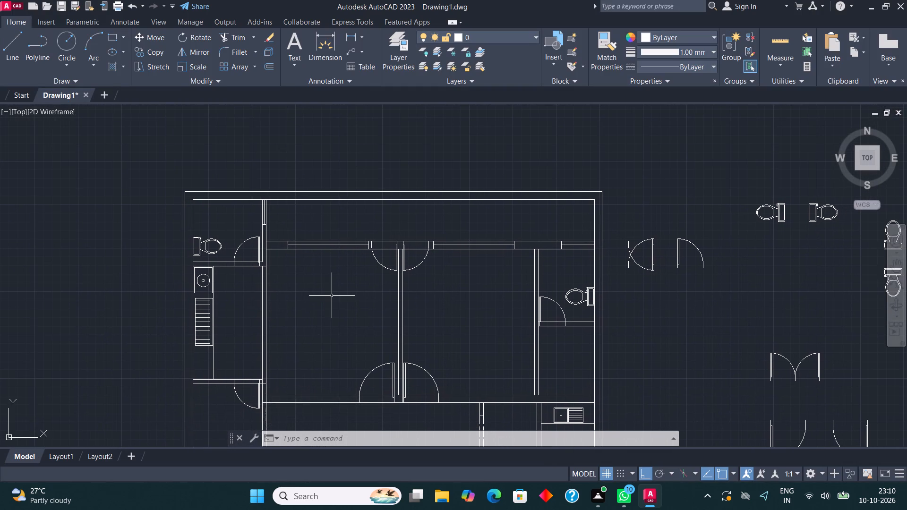
scroll(311, 281, "down", 1)
middle_click_drag(309, 280, 298, 248)
scroll(298, 247, "up", 2)
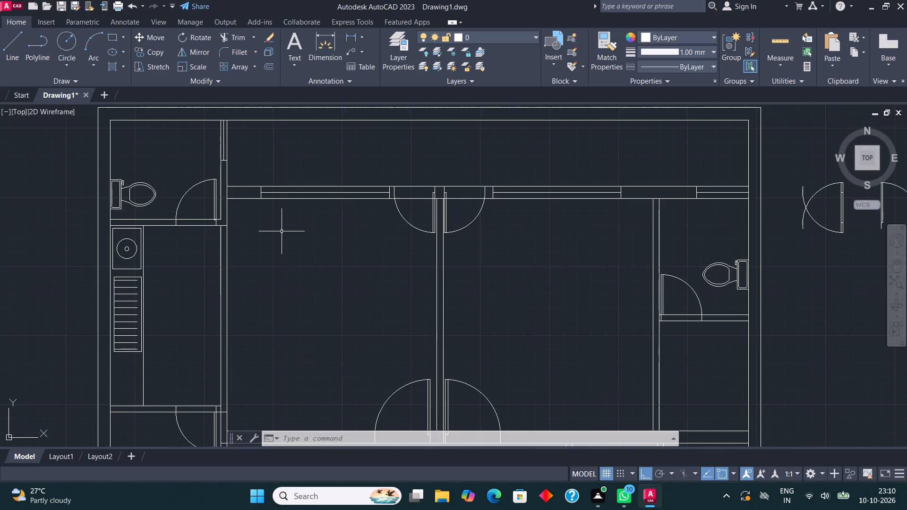
left_click(114, 36)
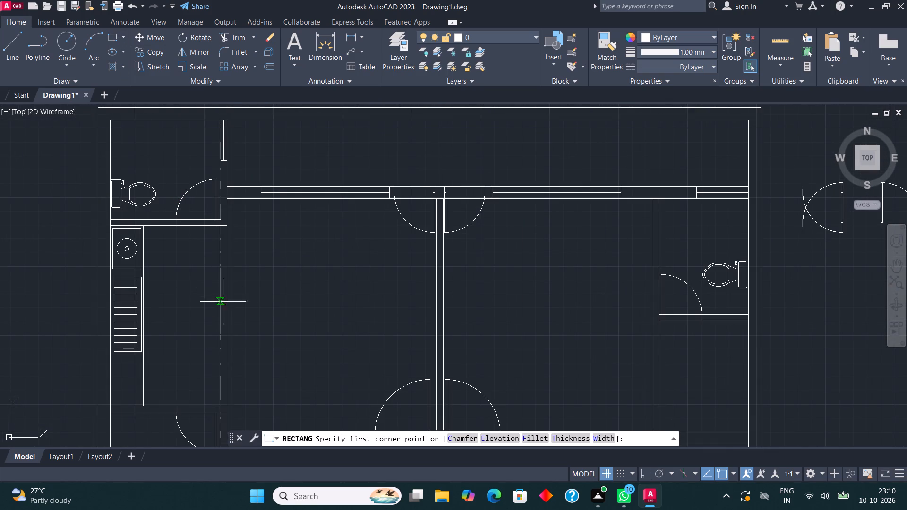
left_click(228, 352)
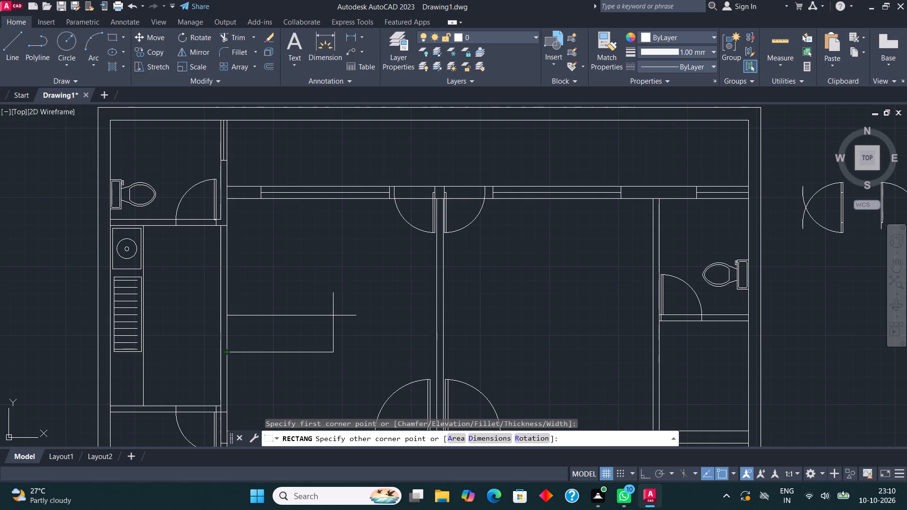
left_click(347, 264)
Draw a small bedside-table rectangle against the wall at the bed's upper edge, with a lamp circle centred inside it.
left_click(107, 34)
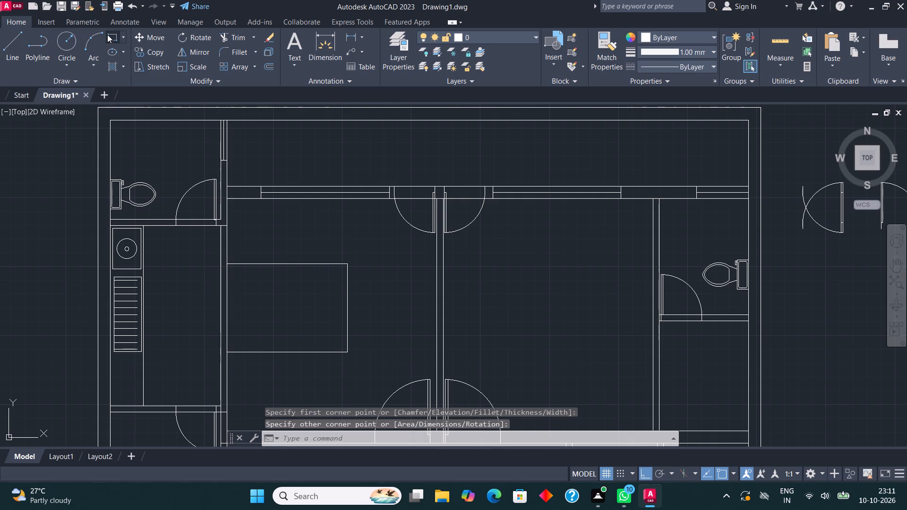
scroll(229, 234, "up", 1)
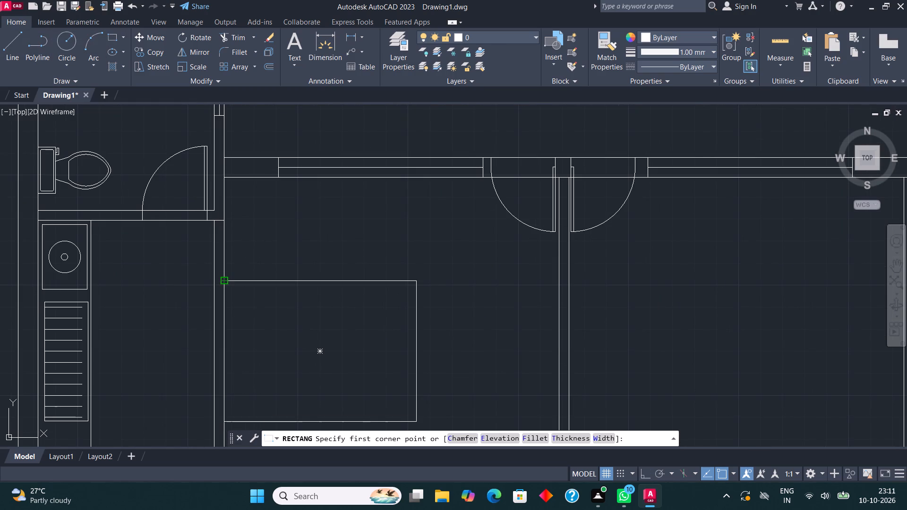
left_click(224, 283)
left_click(286, 229)
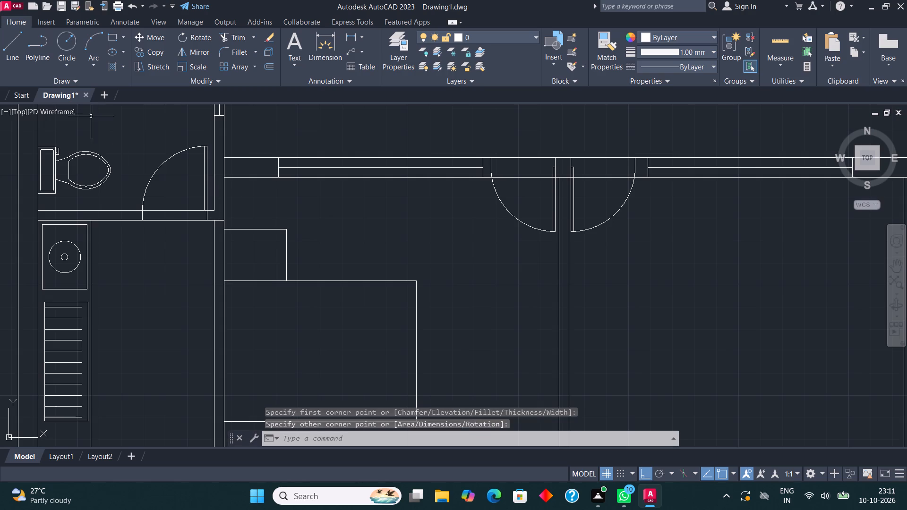
left_click(67, 38)
left_click(255, 254)
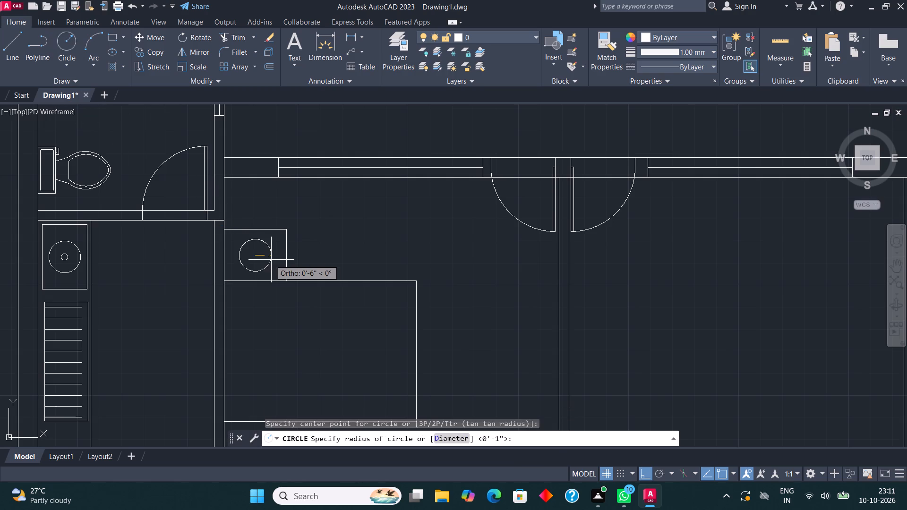
left_click(273, 261)
Divide the lamp circle with a horizontal, a vertical and two diagonal lines crossing at its centre.
left_click(12, 40)
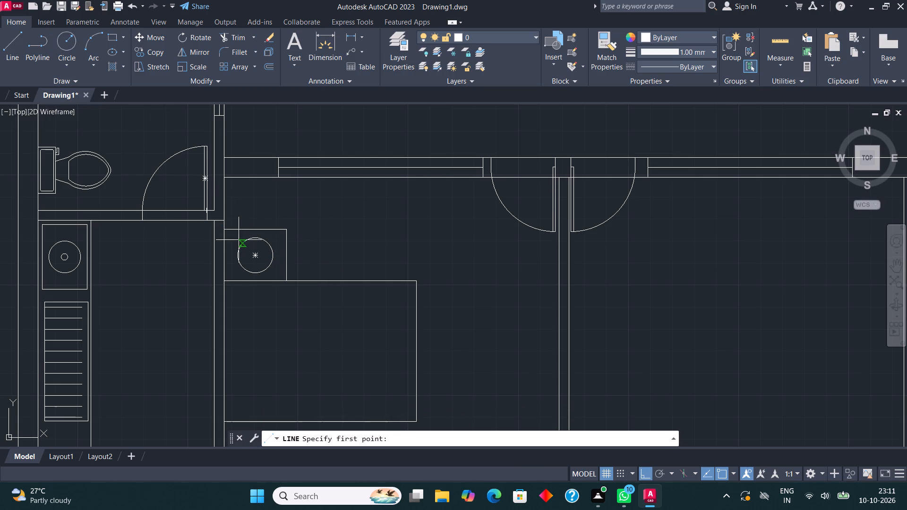
left_click(243, 254)
left_click(275, 253)
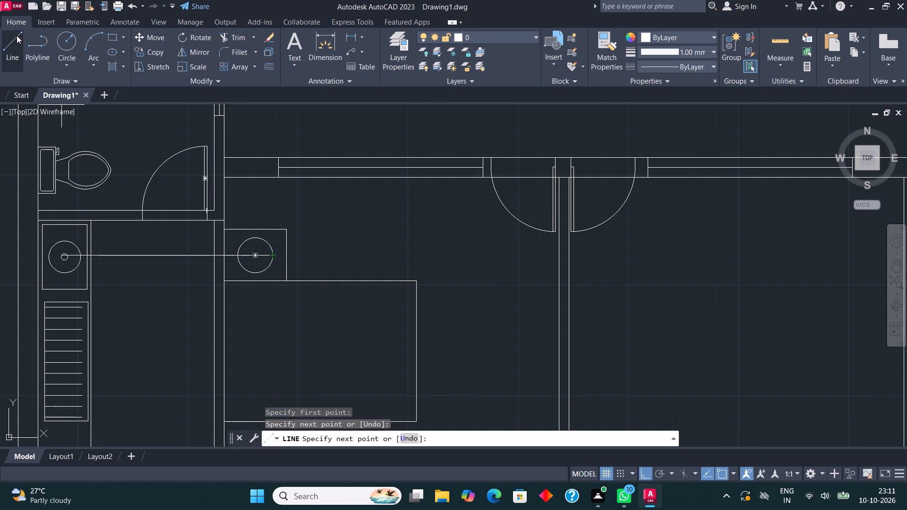
left_click(17, 37)
left_click(259, 276)
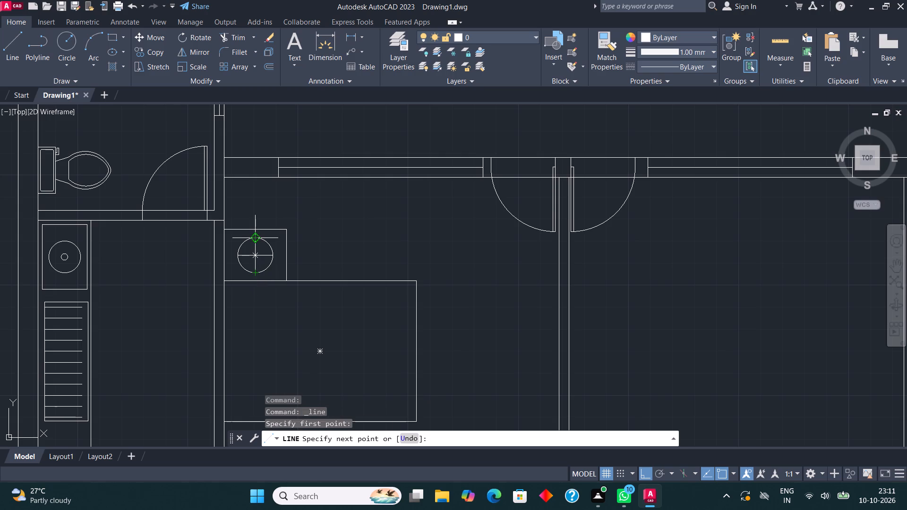
left_click(253, 235)
left_click(7, 45)
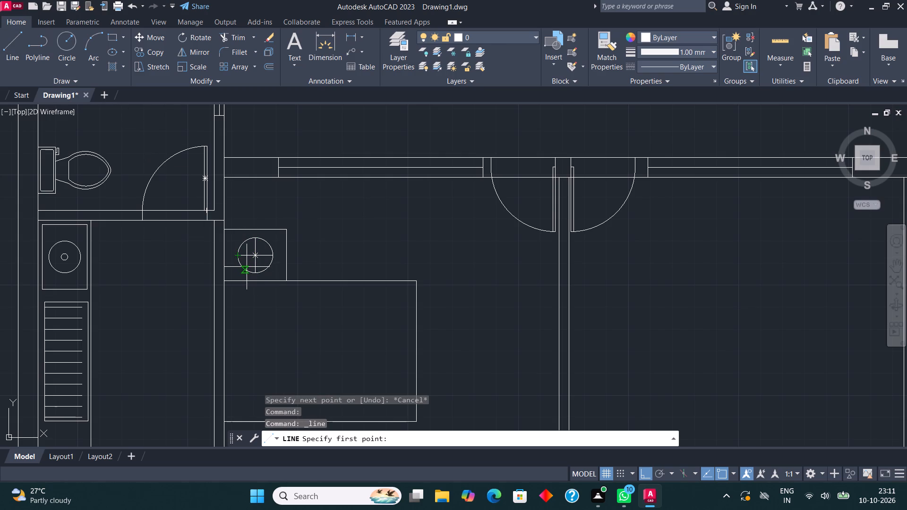
left_click(247, 267)
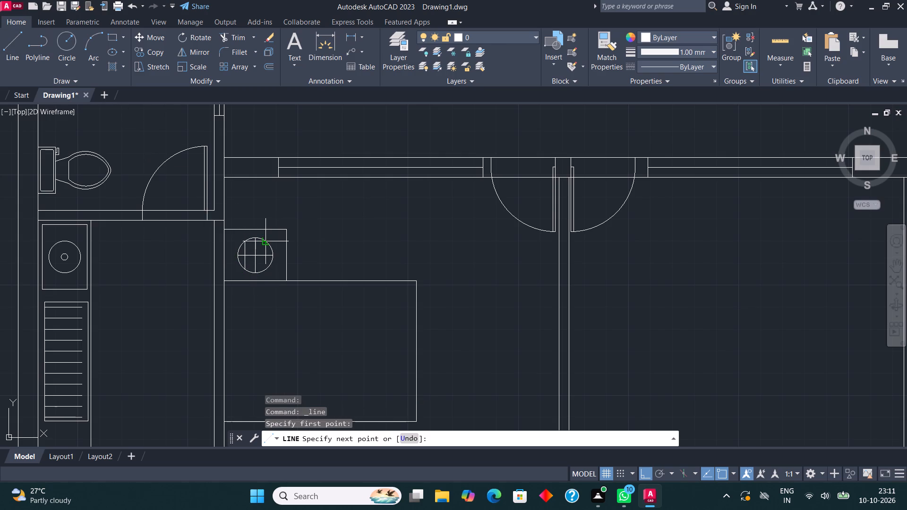
left_click(265, 245)
left_click(6, 41)
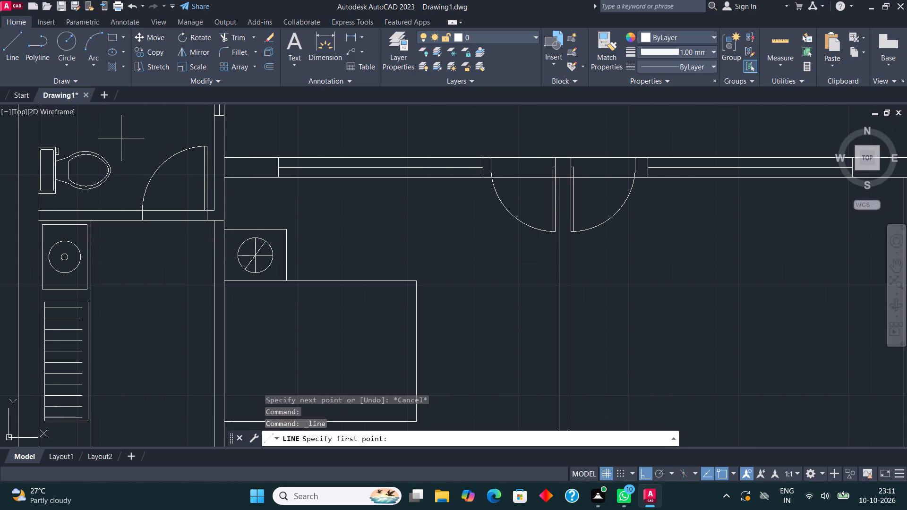
left_click(266, 267)
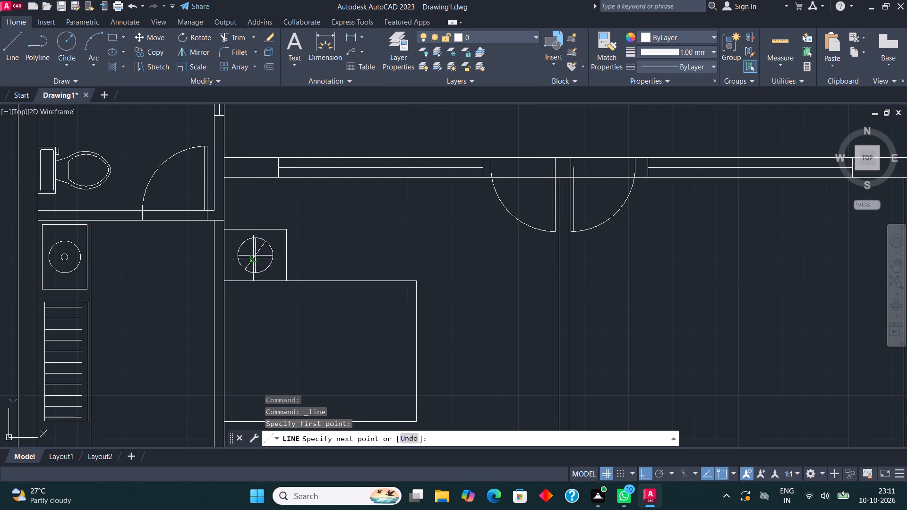
left_click(246, 246)
key("Escape")
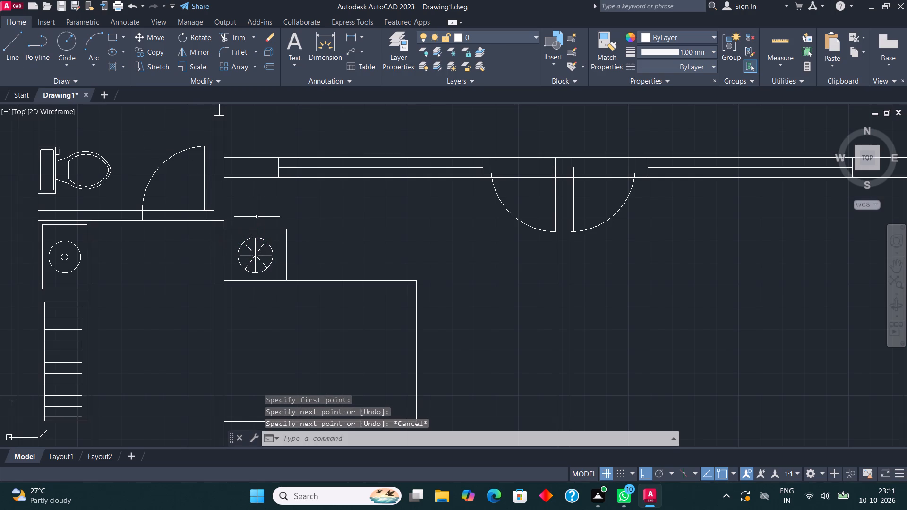
Copy the bedside table with its lamp to the bed's lower edge, against the same wall.
left_click(299, 267)
left_click(245, 226)
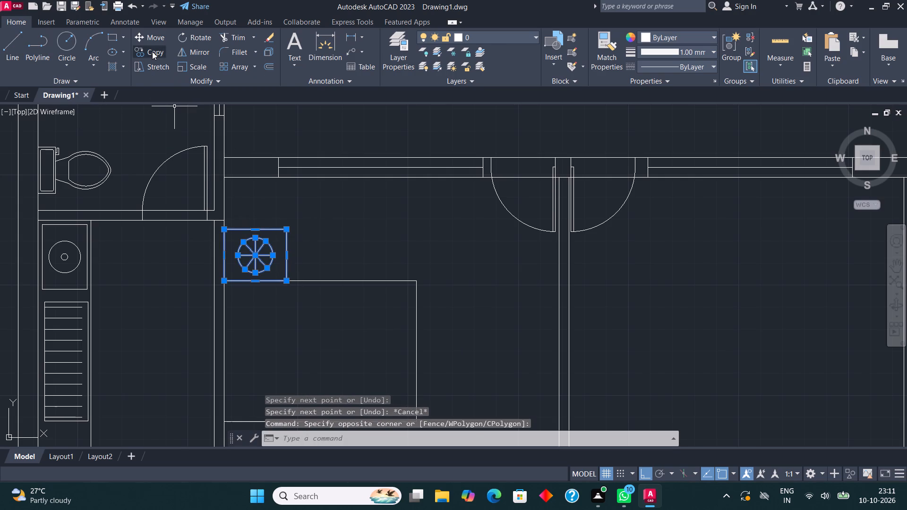
left_click(152, 51)
left_click(224, 229)
scroll(223, 236, "down", 1)
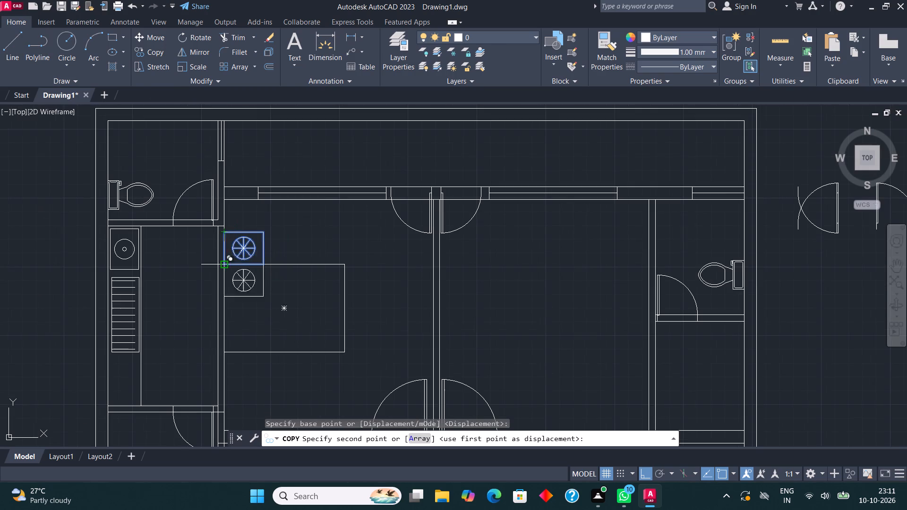
left_click(224, 353)
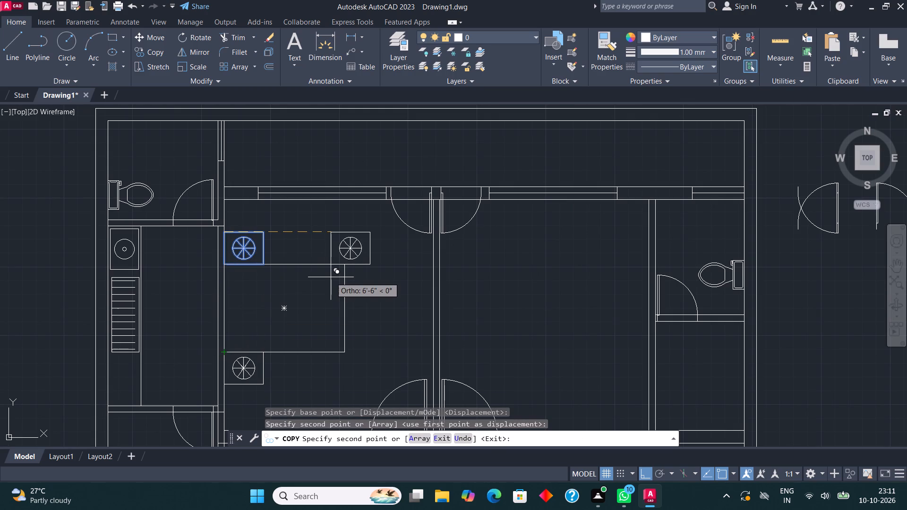
key("Escape")
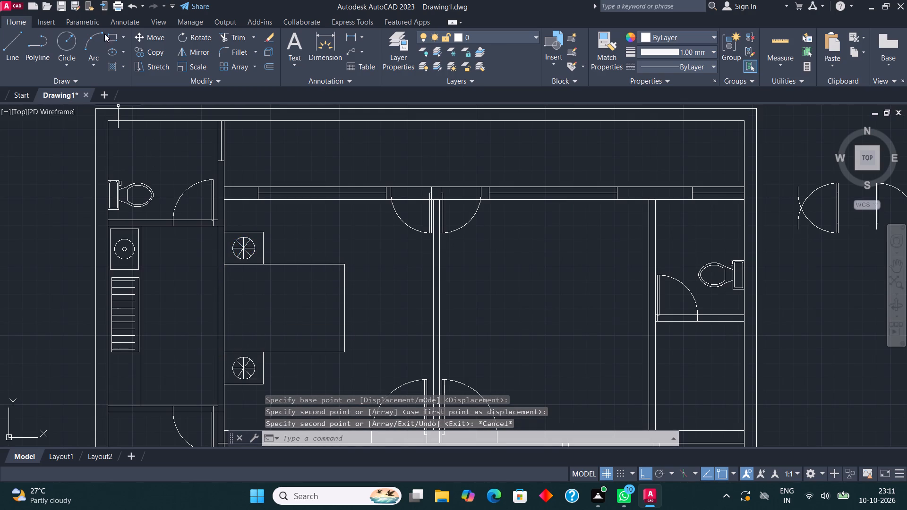
Draw an upright pillow rectangle in the lower half of the bed, slightly inset from the head and lower edge.
left_click(109, 34)
scroll(276, 347, "up", 1)
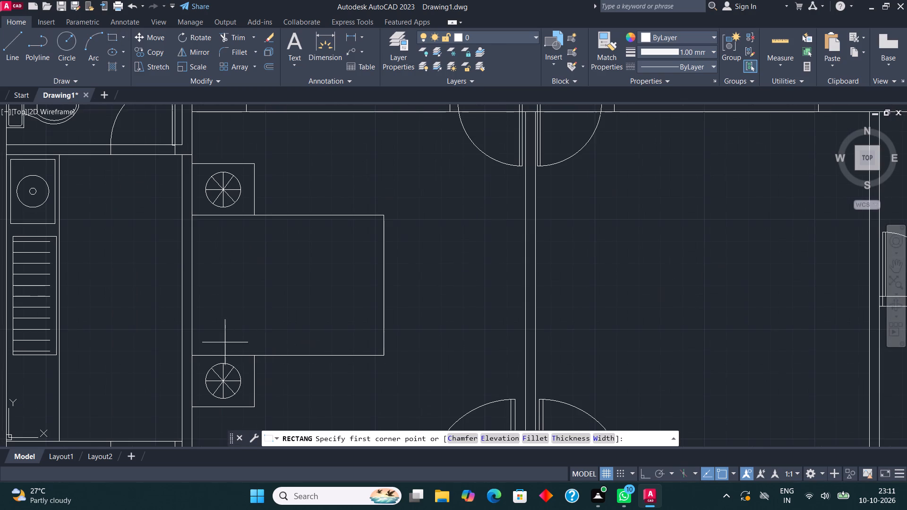
left_click(216, 347)
left_click(248, 284)
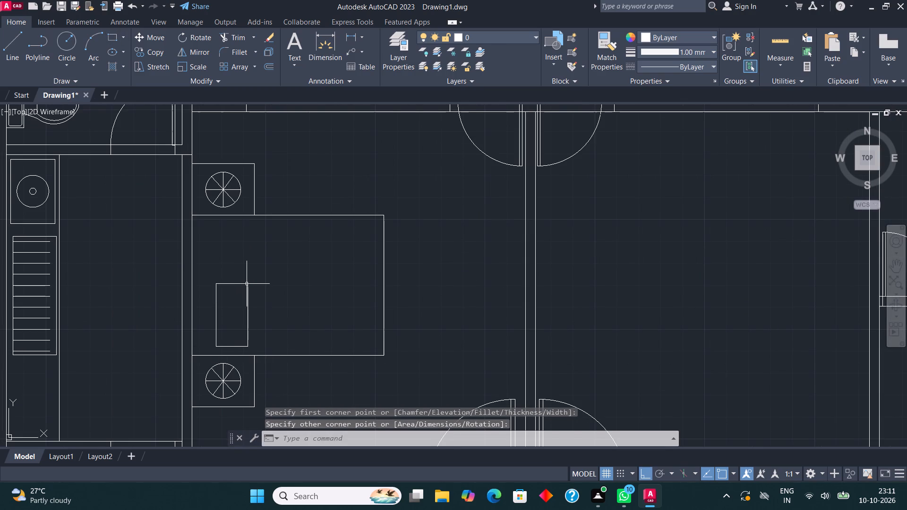
Copy the pillow straight up into the bed's upper half, its end slightly overlapping the first pillow.
left_click(240, 282)
left_click(153, 54)
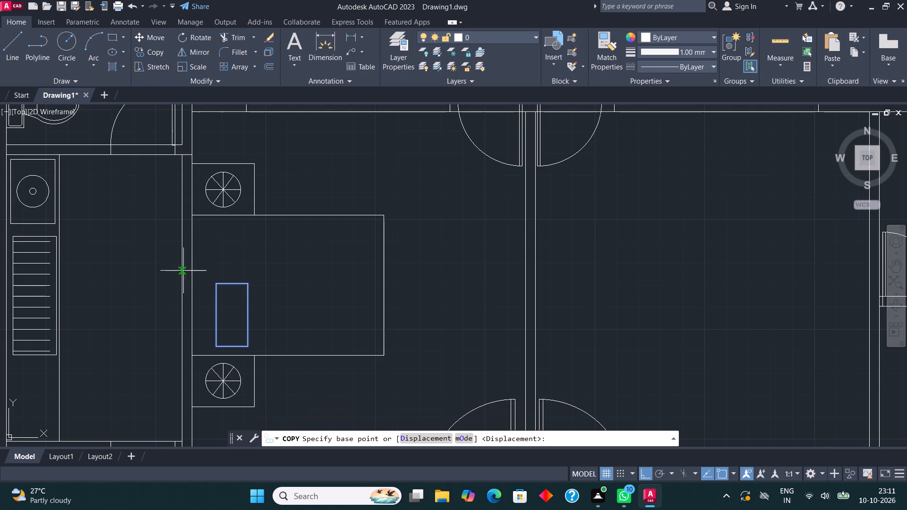
left_click(227, 332)
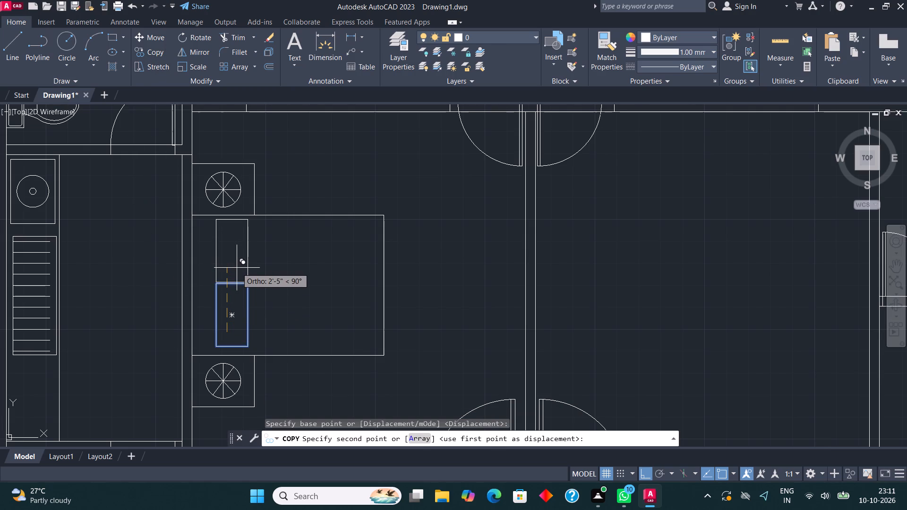
left_click(238, 273)
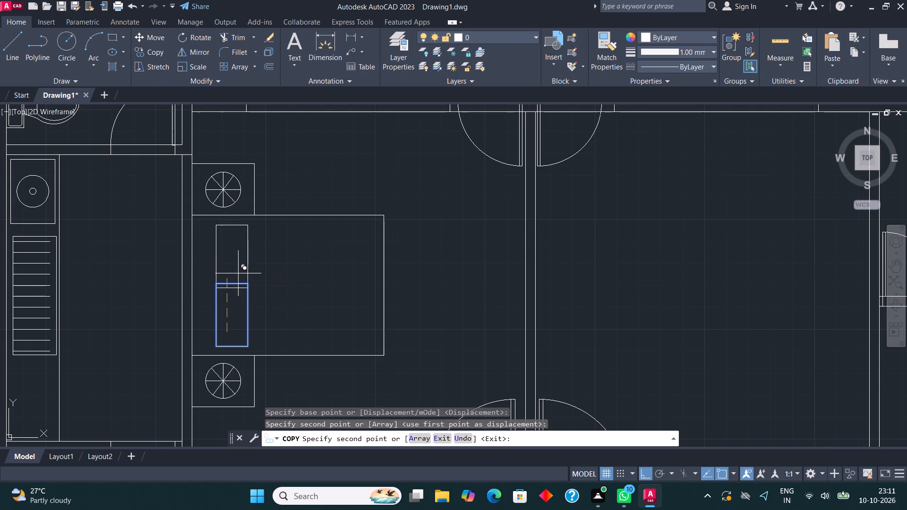
key("Escape")
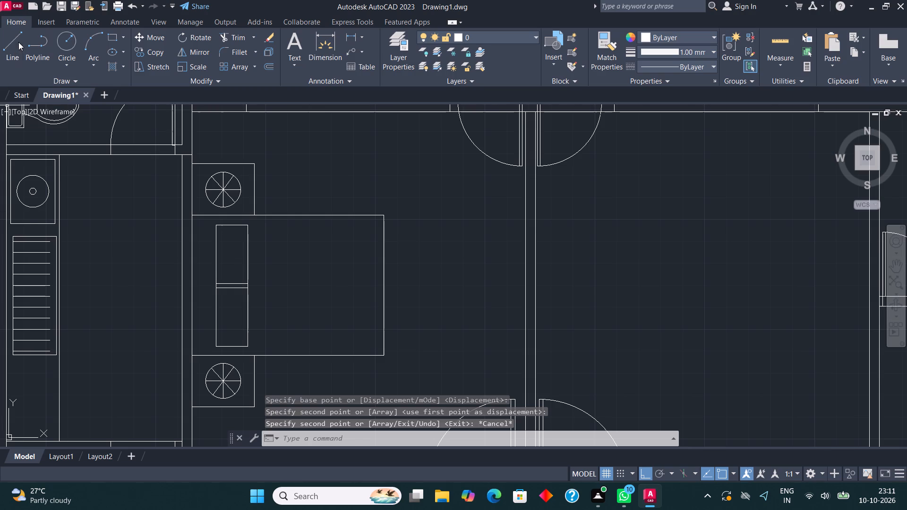
Draw the blanket edge line down from the bed's upper edge beside the pillows, ending in a triangular folded corner at the lower edge.
left_click(18, 42)
left_click(265, 215)
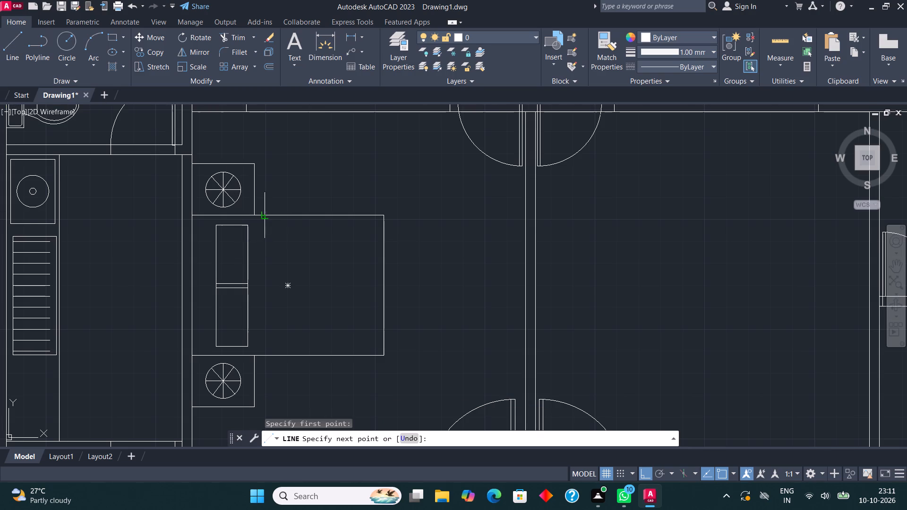
left_click(269, 318)
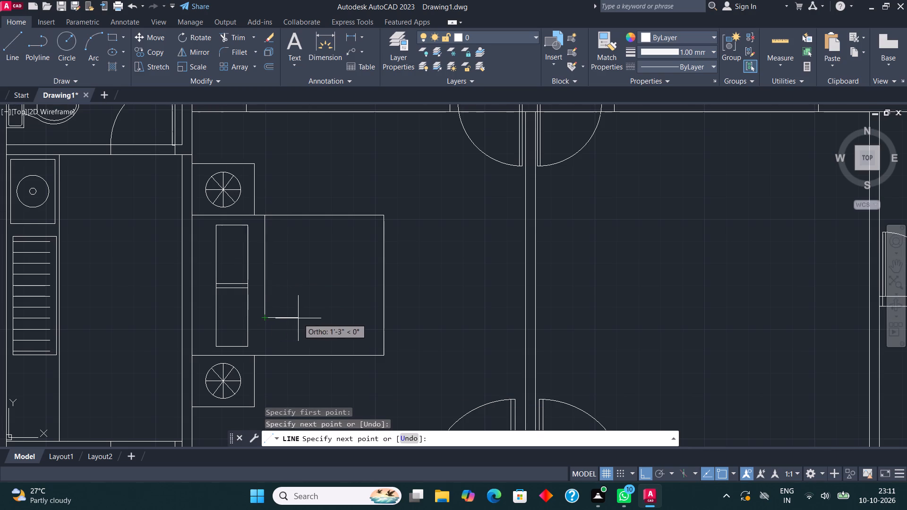
left_click(294, 318)
left_click(299, 353)
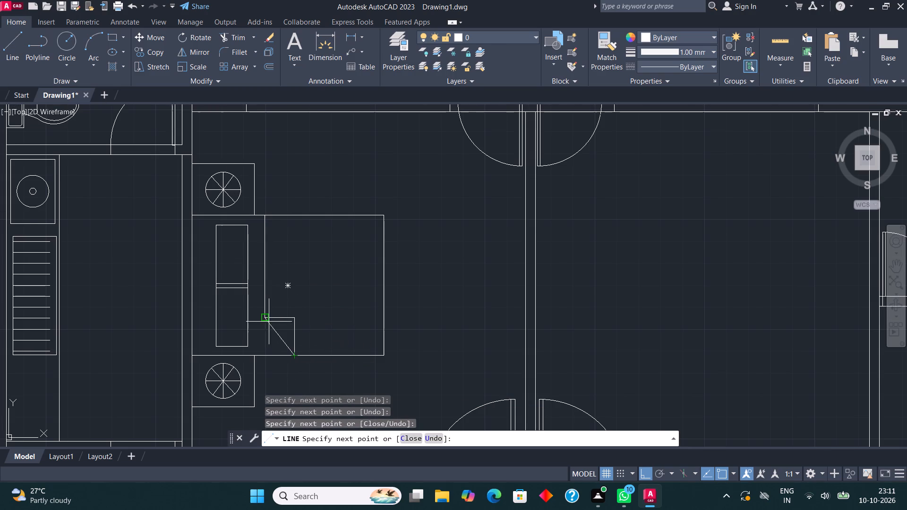
left_click(267, 321)
key("Escape")
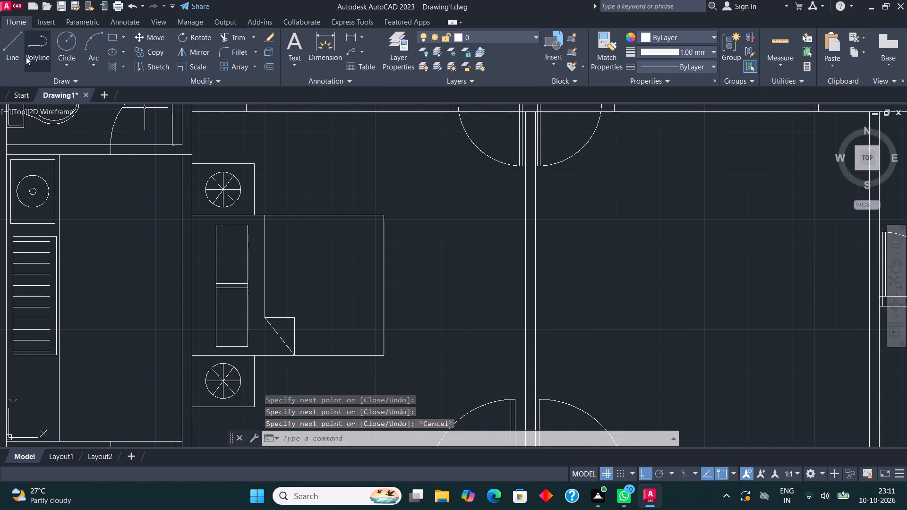
Draw two closely spaced horizontal lines across the blanket's upper part, from its folded edge to the foot of the bed.
left_click(9, 43)
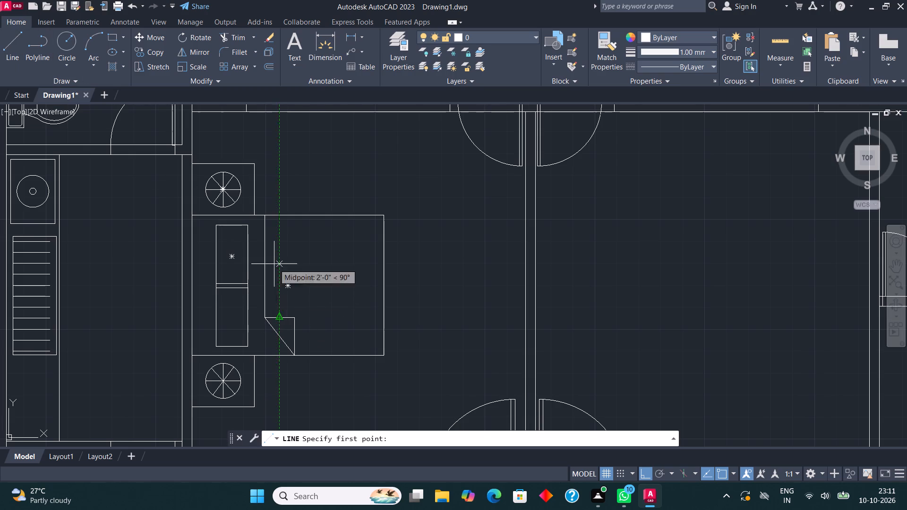
left_click(267, 244)
left_click(383, 246)
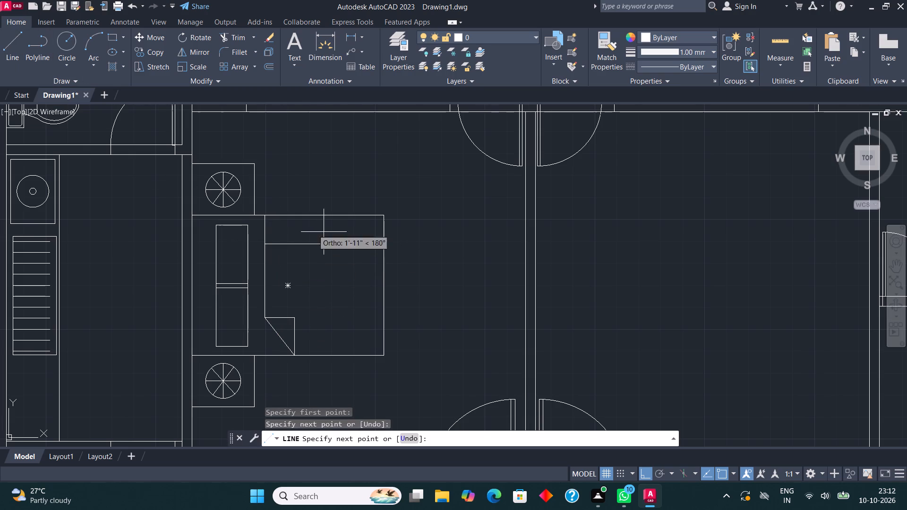
left_click(20, 47)
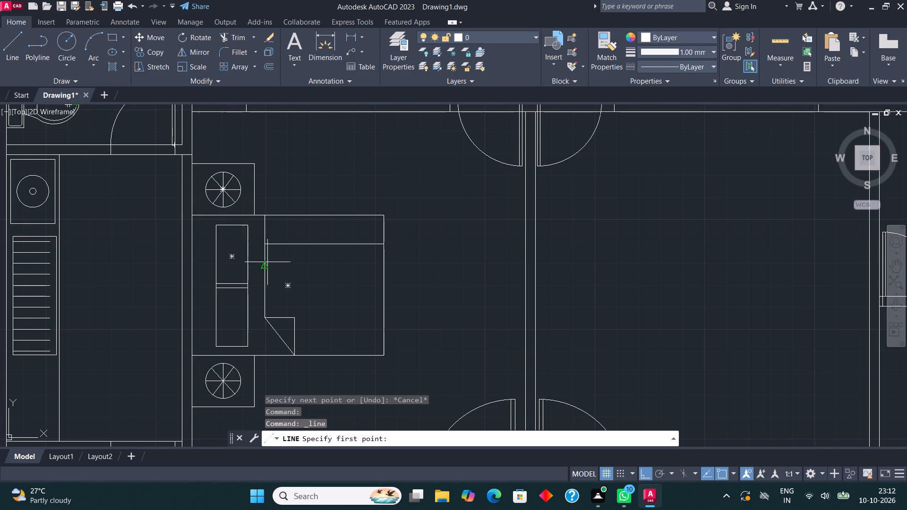
left_click(264, 258)
left_click(388, 257)
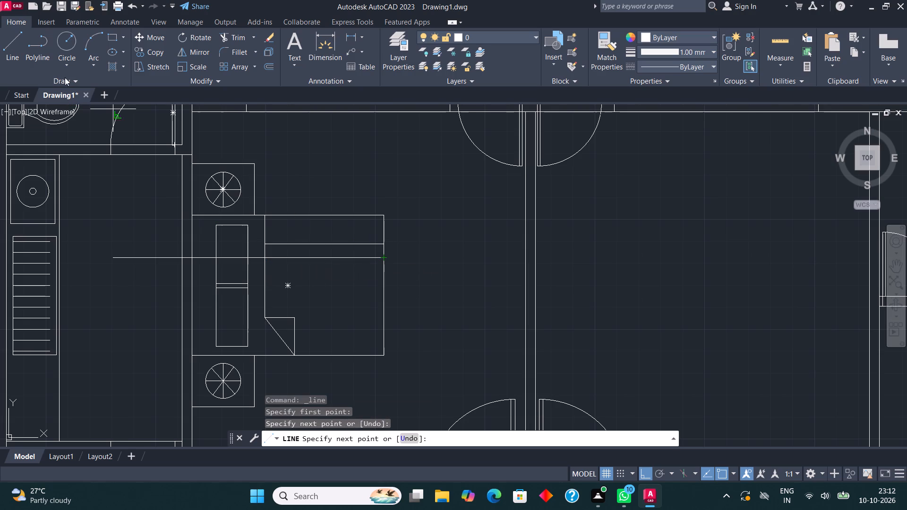
Draw two closely spaced vertical lines across the full width of the bed near its foot, completing the crossed blanket stripes.
left_click(17, 48)
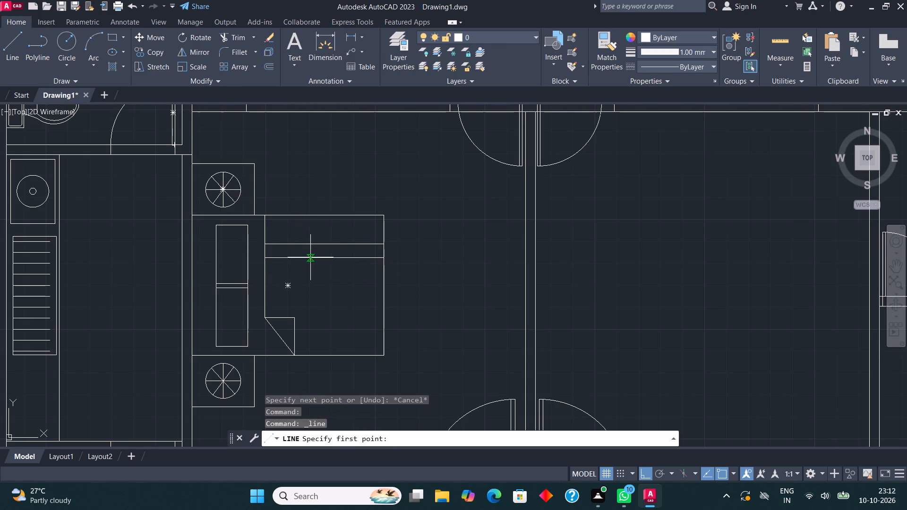
left_click(358, 218)
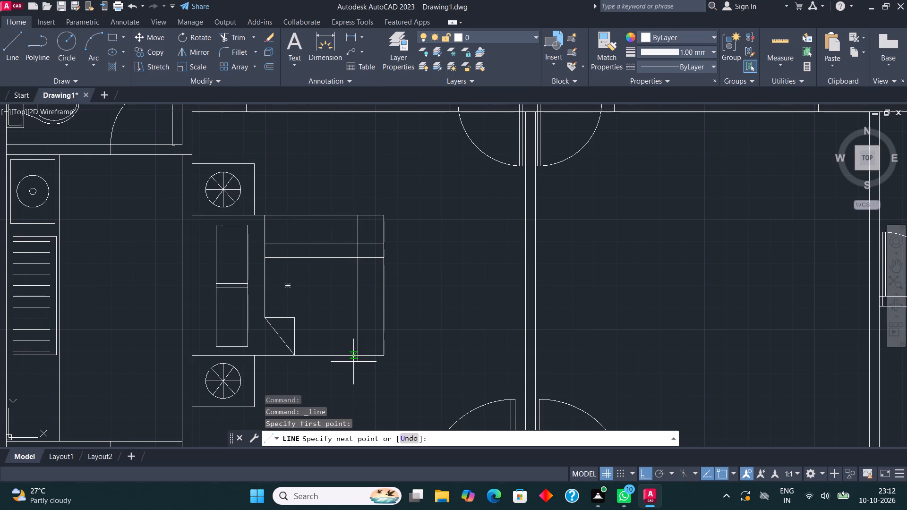
left_click(353, 362)
key("ctrl+z")
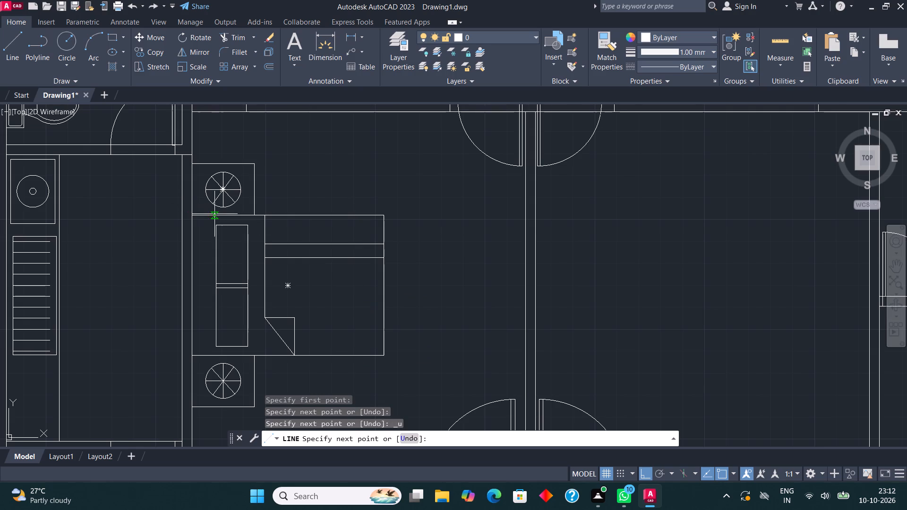
left_click(359, 359)
left_click(14, 39)
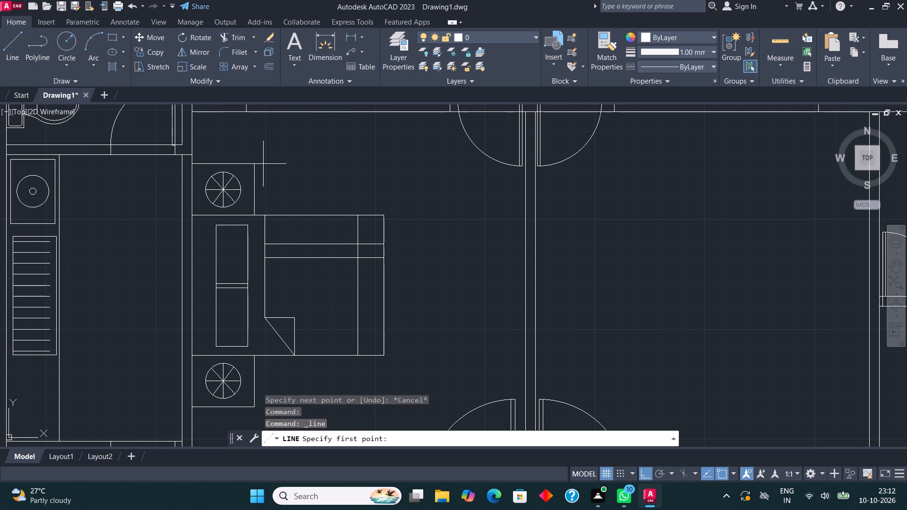
left_click(342, 218)
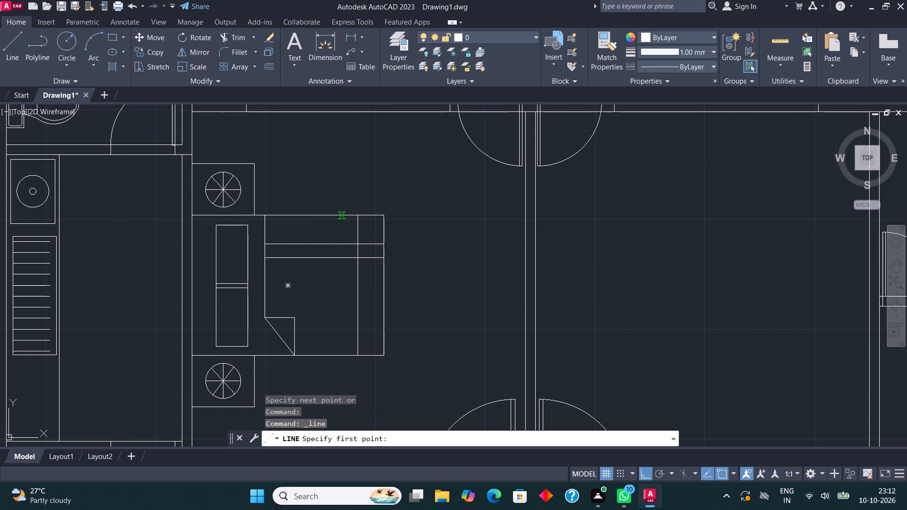
left_click(346, 356)
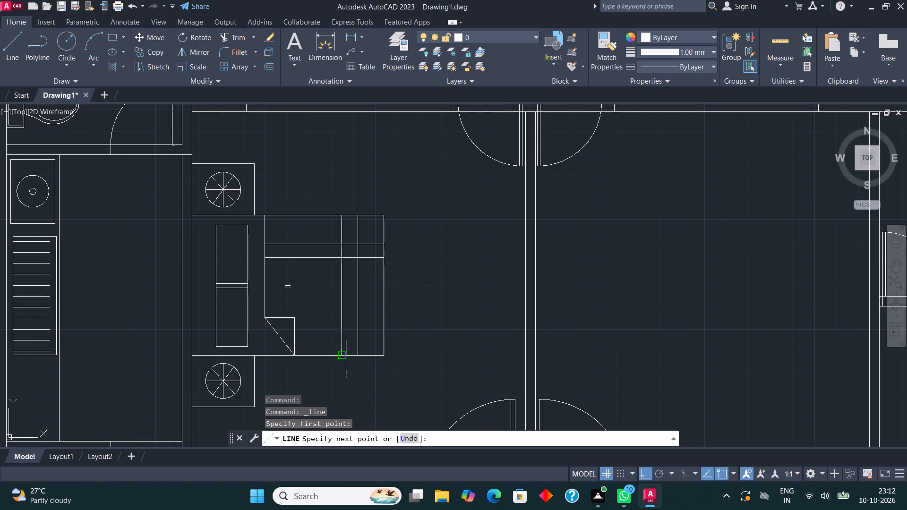
key("Escape")
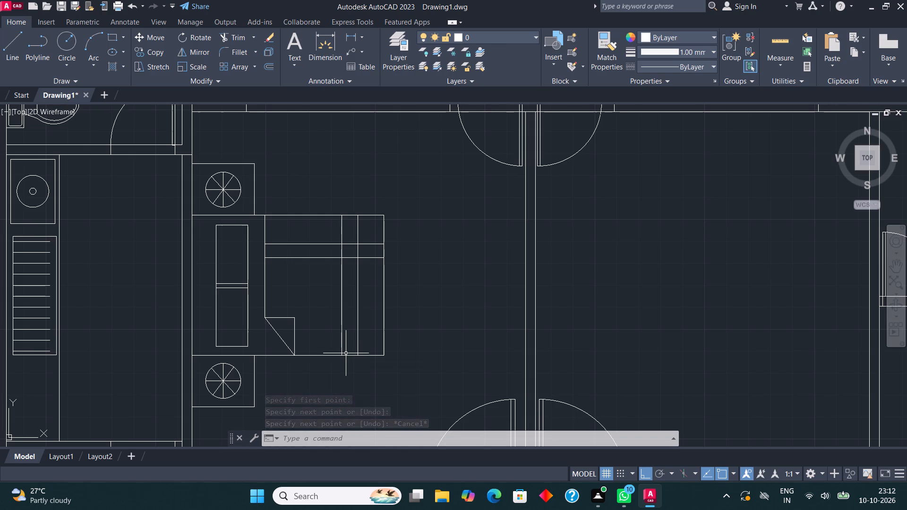
Mirror the bed with both bedside tables about the wall between the two upper bedrooms, keeping the original.
scroll(346, 353, "down", 2)
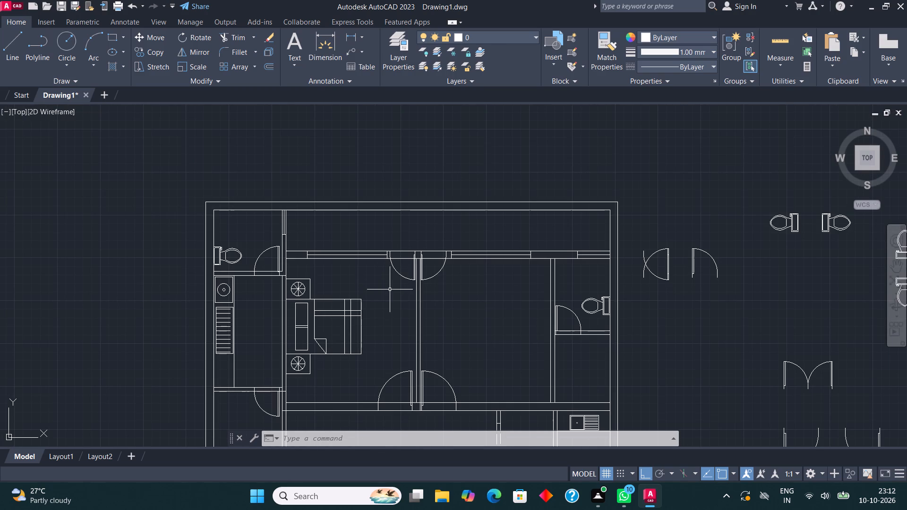
middle_click_drag(367, 297, 339, 282)
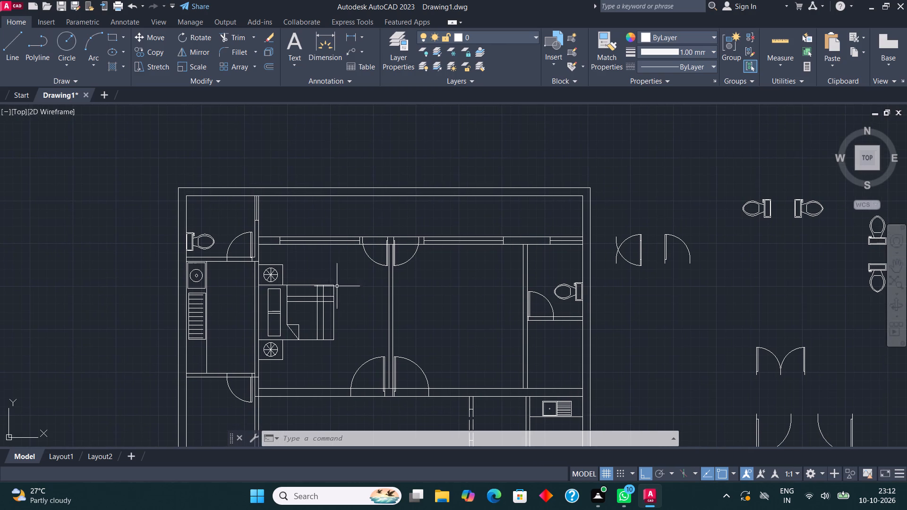
scroll(302, 320, "up", 1)
left_click(336, 387)
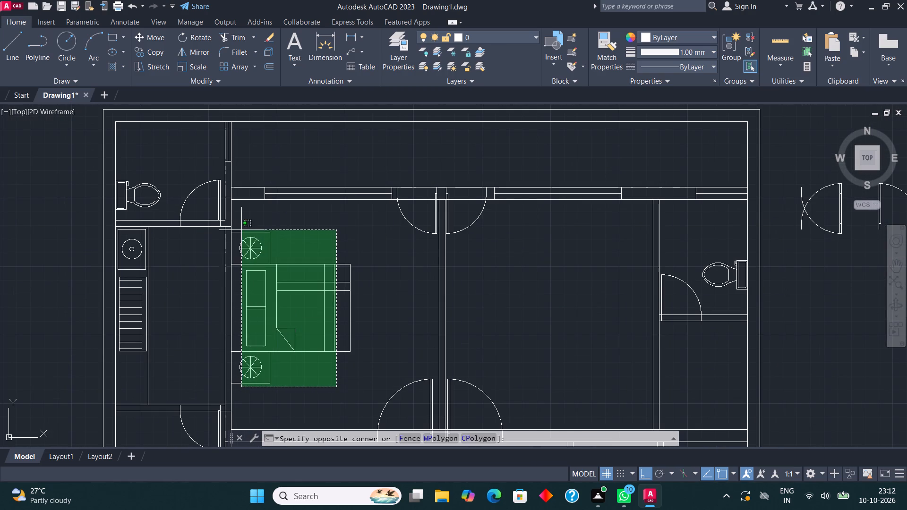
left_click(241, 230)
left_click(198, 54)
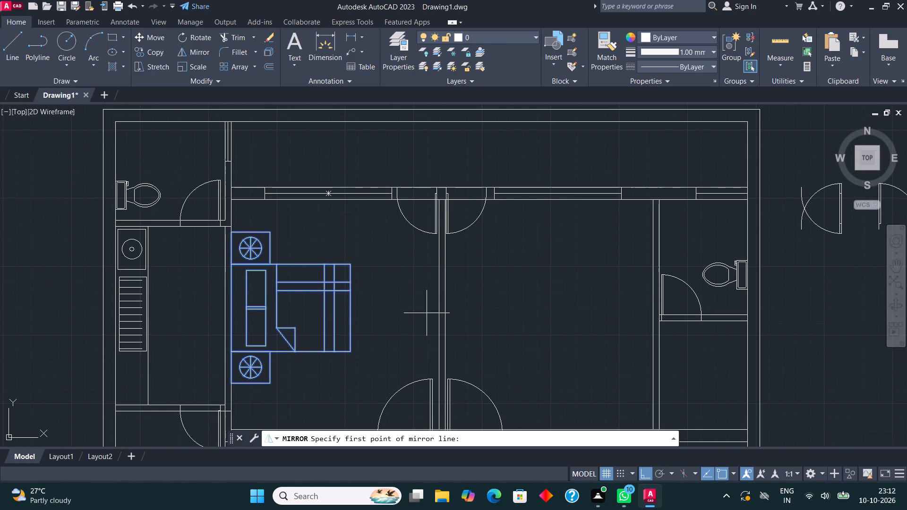
left_click(439, 306)
left_click(440, 320)
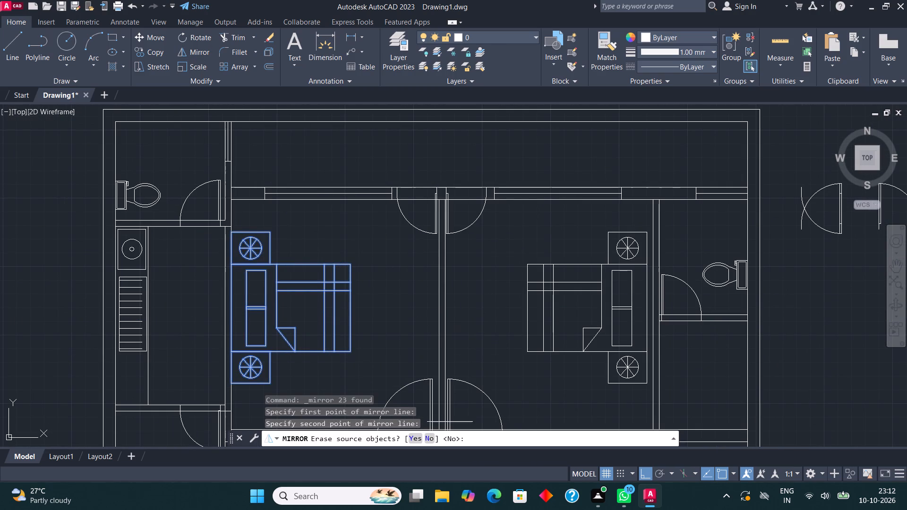
left_click(433, 440)
Copy the left bedroom's bed and bedside tables straight left to the empty space outside the plan.
scroll(426, 246, "down", 2)
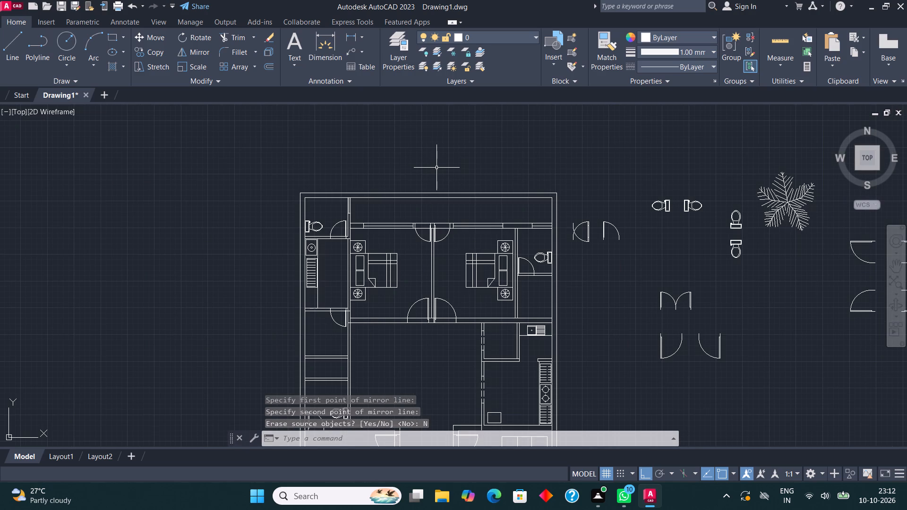
scroll(437, 173, "down", 1)
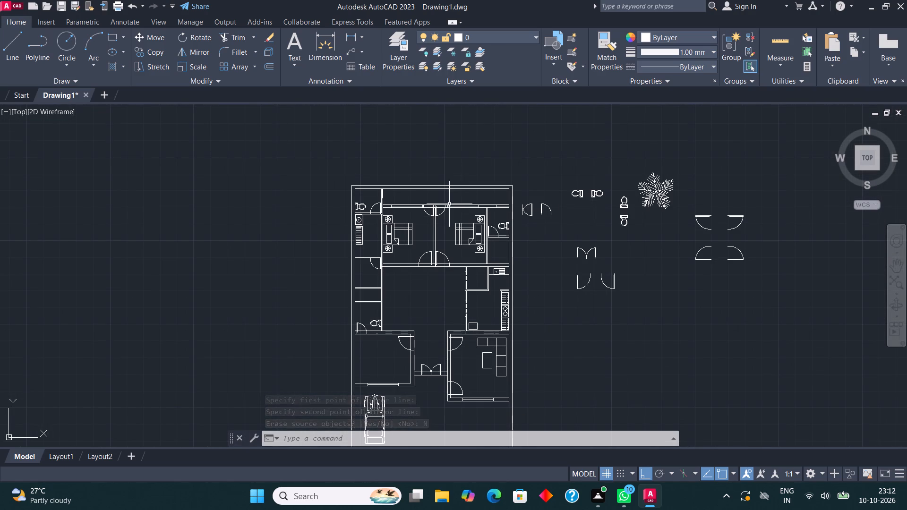
middle_click_drag(456, 306, 468, 309)
scroll(436, 227, "up", 2)
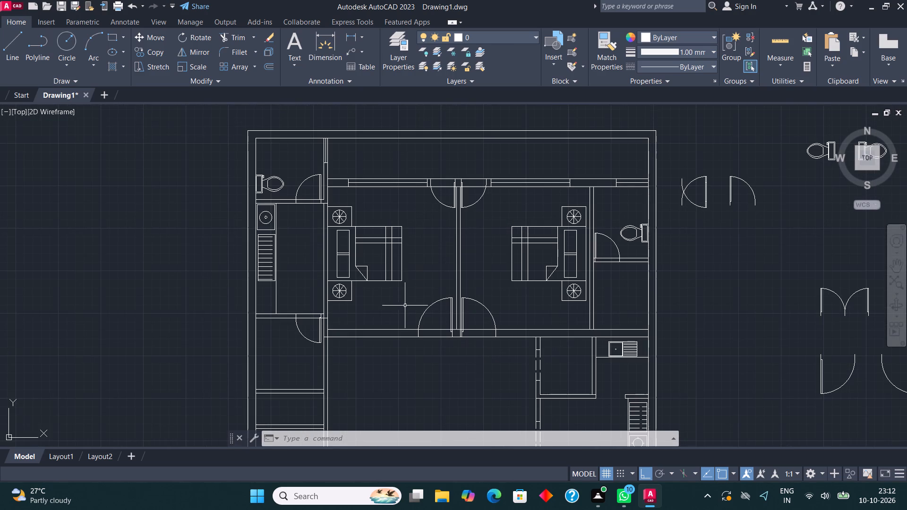
left_click_drag(405, 312, 400, 302)
left_click(338, 203)
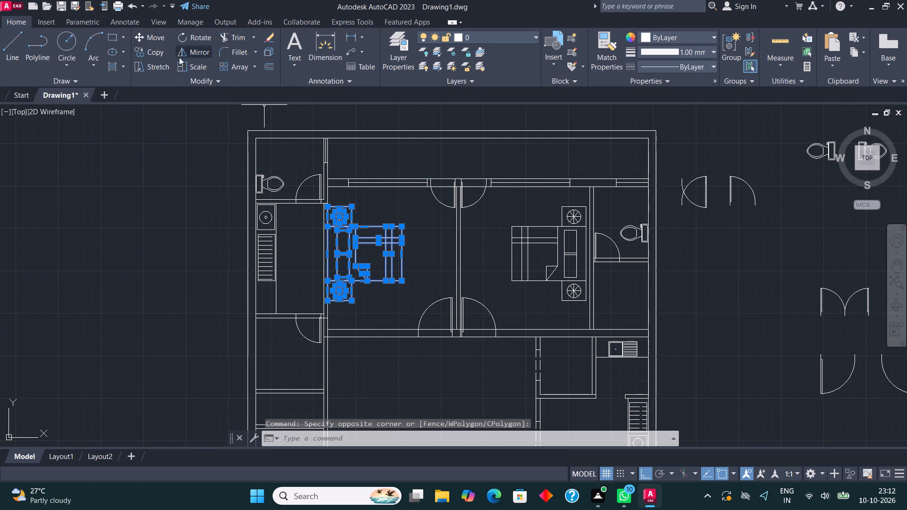
left_click(163, 51)
left_click(408, 259)
scroll(454, 222, "down", 2)
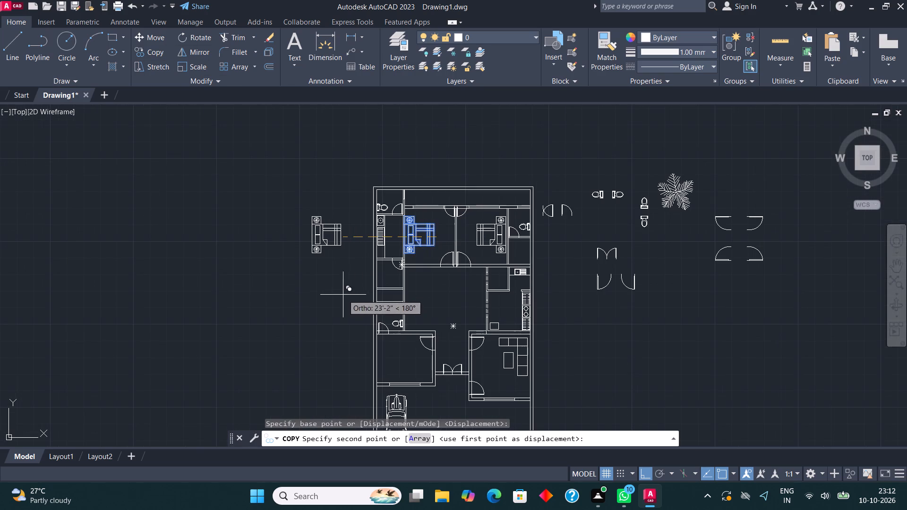
left_click(311, 310)
key("Escape")
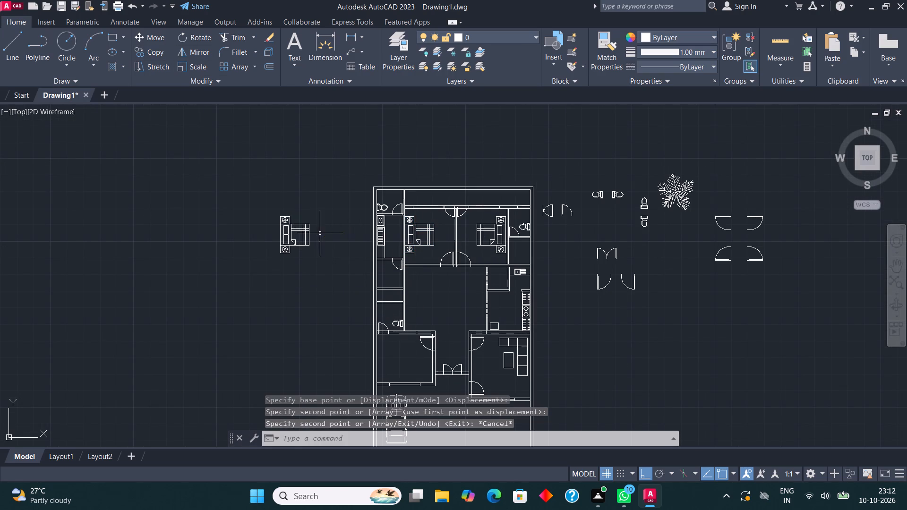
Rotate the copied bed set outside the plan 90° counterclockwise so its head end faces down.
left_click(324, 259)
left_click(259, 187)
left_click(199, 39)
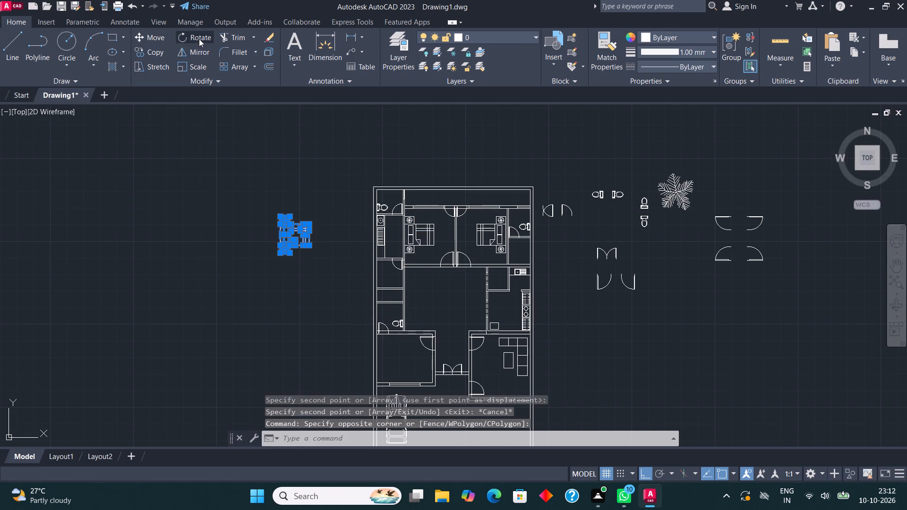
left_click(276, 238)
left_click(291, 185)
Move the rotated bed set into the bedroom above the car, its head against the lower wall and centred on the window.
left_click_drag(307, 275, 307, 272)
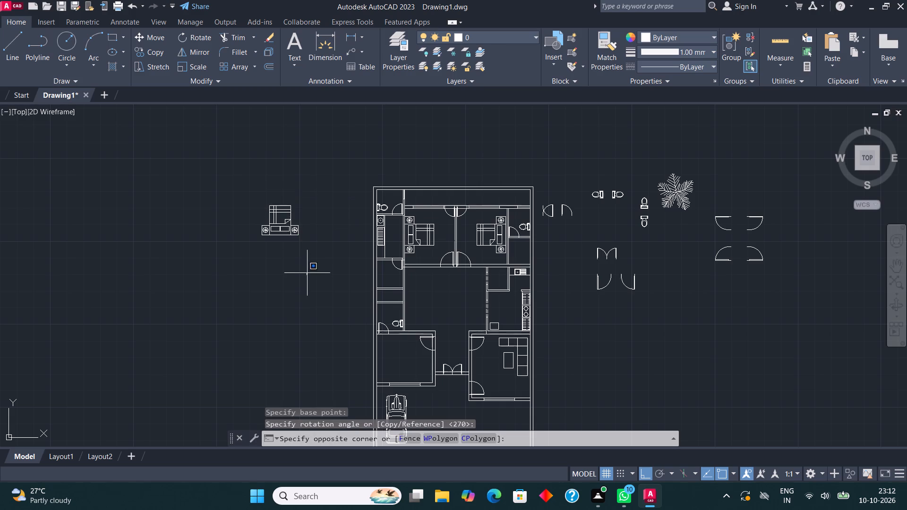
left_click_drag(307, 272, 307, 263)
left_click(248, 179)
left_click(150, 38)
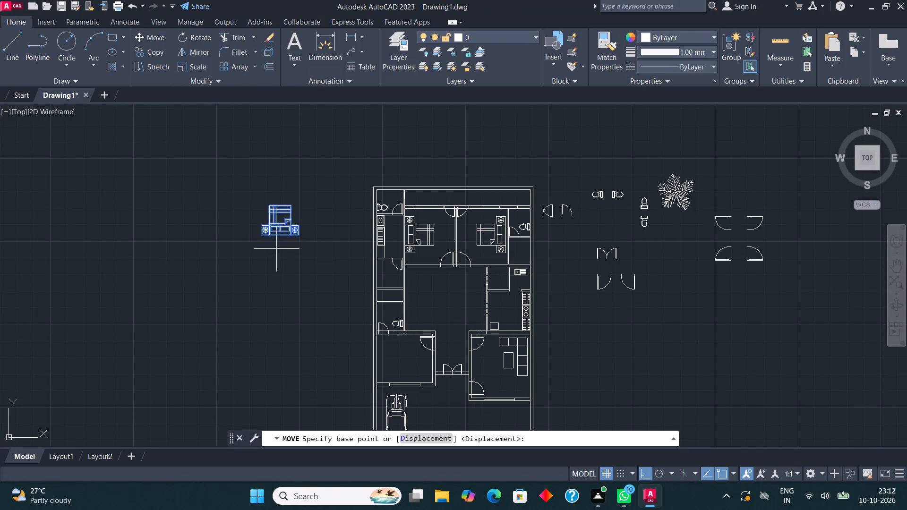
scroll(277, 249, "up", 2)
left_click(280, 217)
scroll(323, 231, "down", 2)
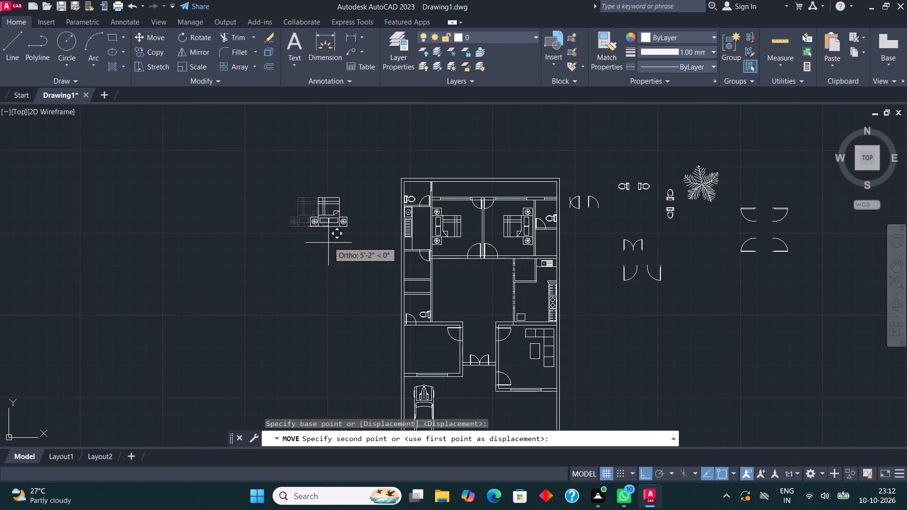
key("F8")
scroll(328, 243, "down", 1)
scroll(414, 321, "up", 3)
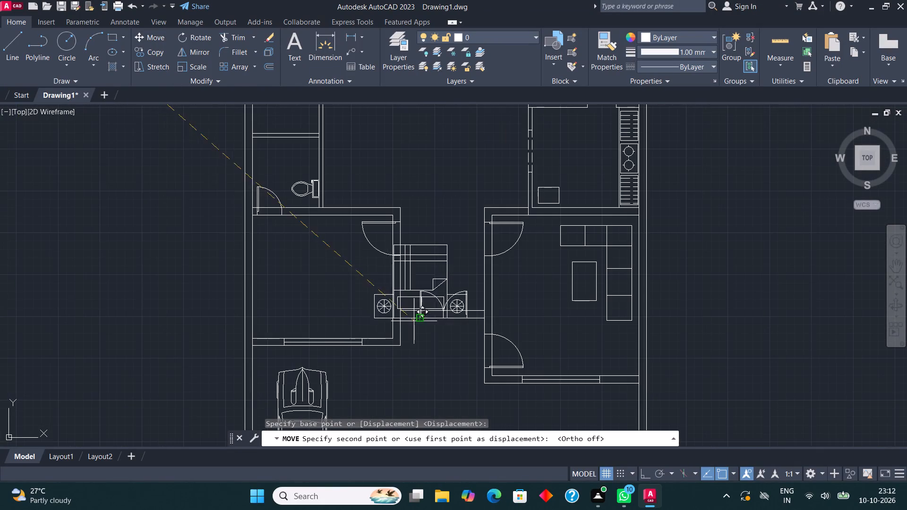
scroll(337, 334, "up", 1)
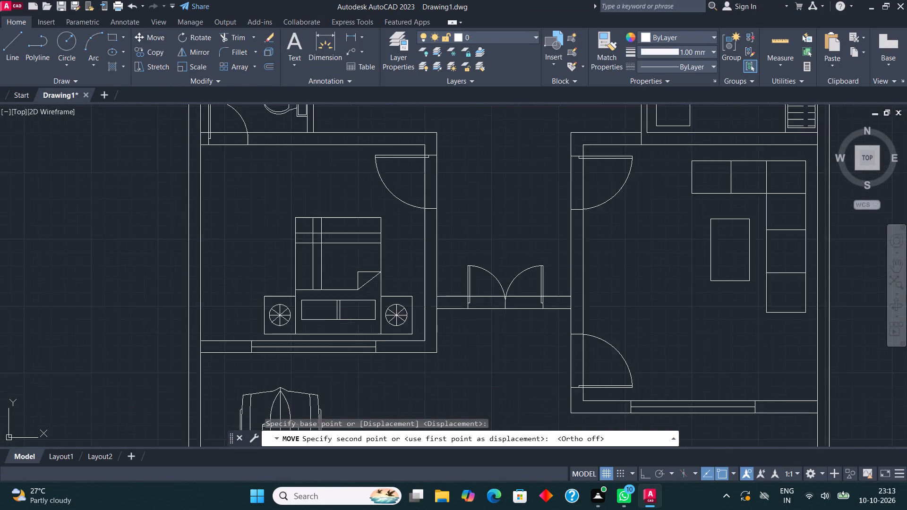
scroll(337, 334, "up", 1)
left_click(292, 341)
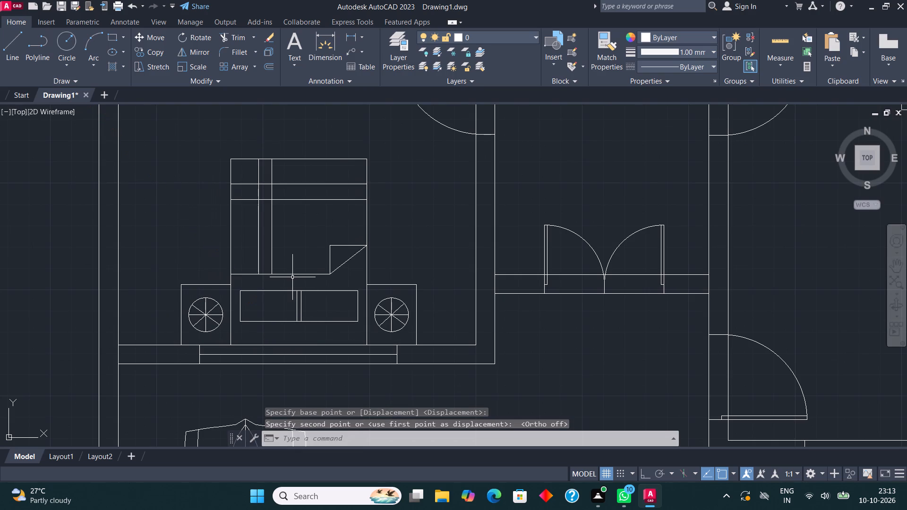
Draw a 3' line down from the hall's upper wall beside the left bedroom door, continued by a short horizontal line leftward.
scroll(299, 297, "down", 3)
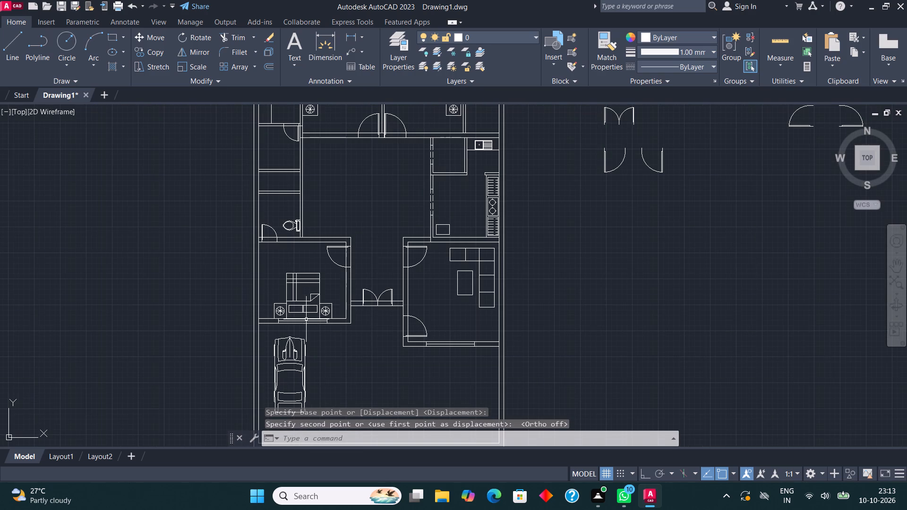
middle_click_drag(401, 214, 371, 331)
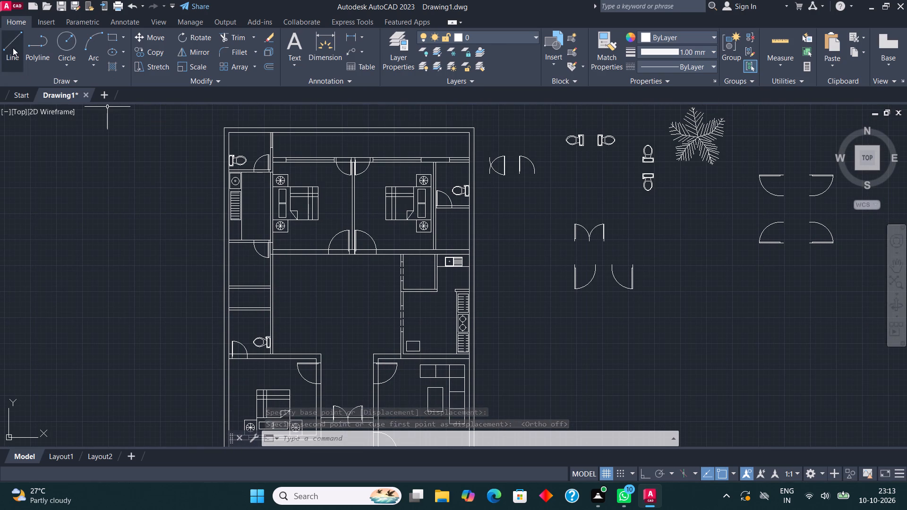
left_click(13, 48)
scroll(327, 265, "up", 2)
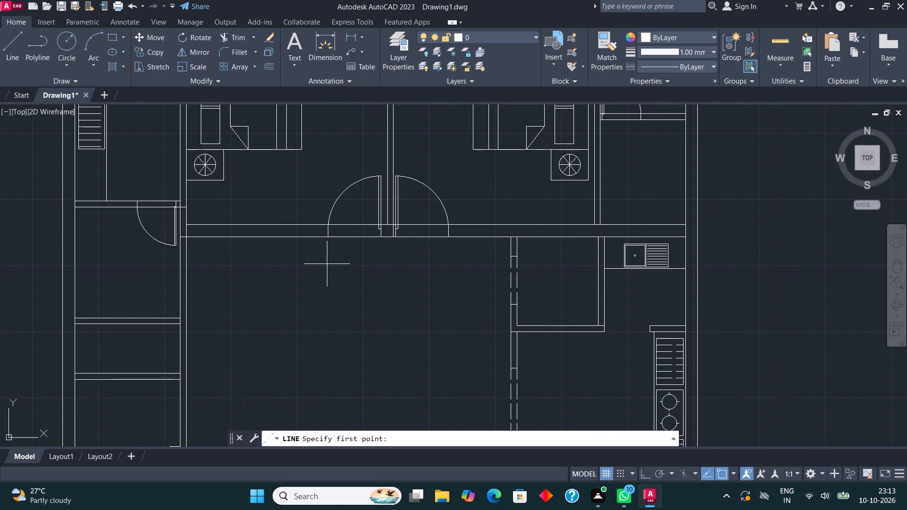
left_click(316, 237)
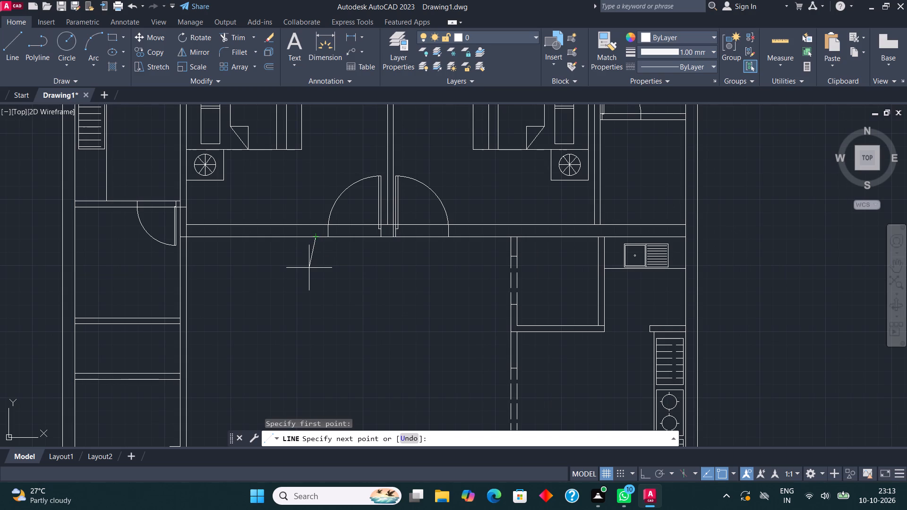
key("F8")
type("3'")
key("Return")
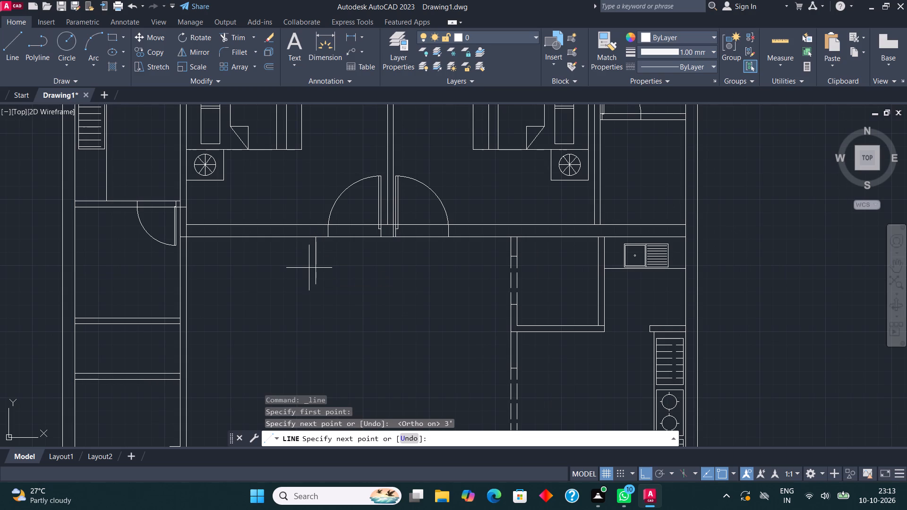
left_click(259, 271)
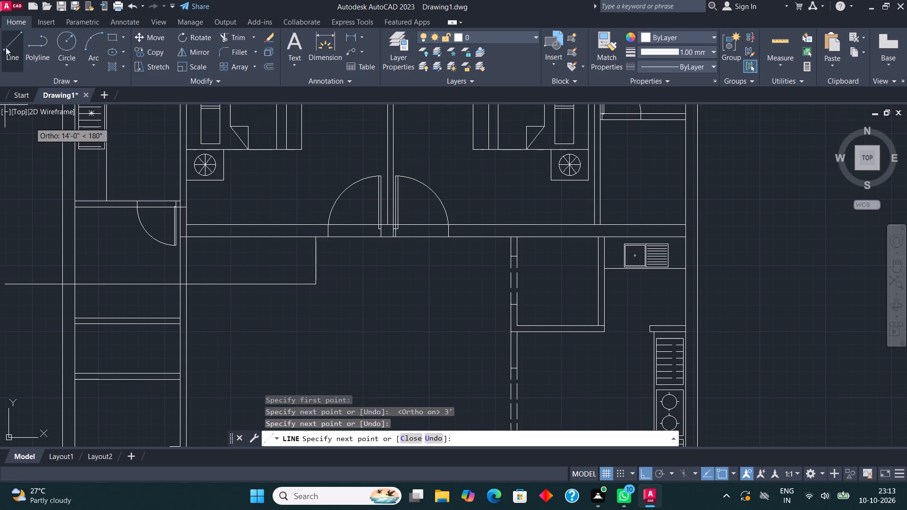
Draw a 3' line up from the hall's lower wall near its opening, continued about 3' horizontally leftward.
left_click(7, 39)
scroll(446, 266, "down", 1)
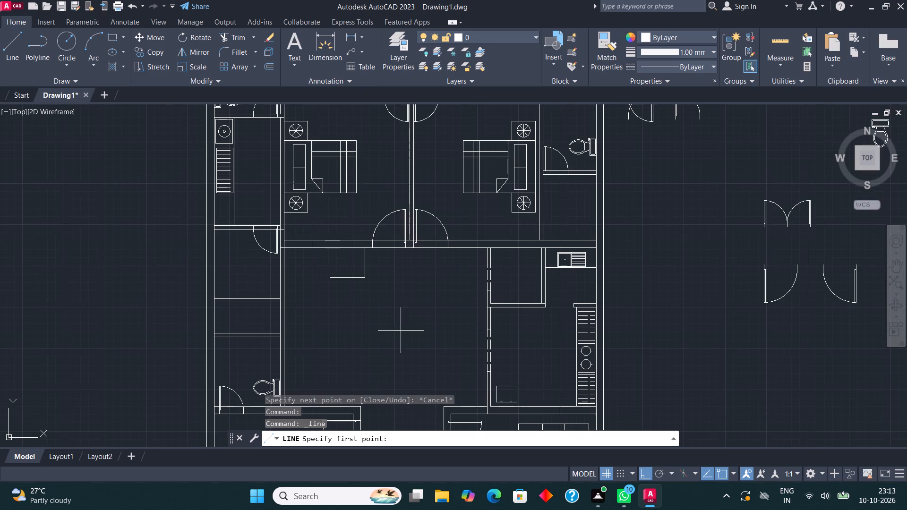
scroll(389, 283, "down", 1)
scroll(354, 358, "up", 3)
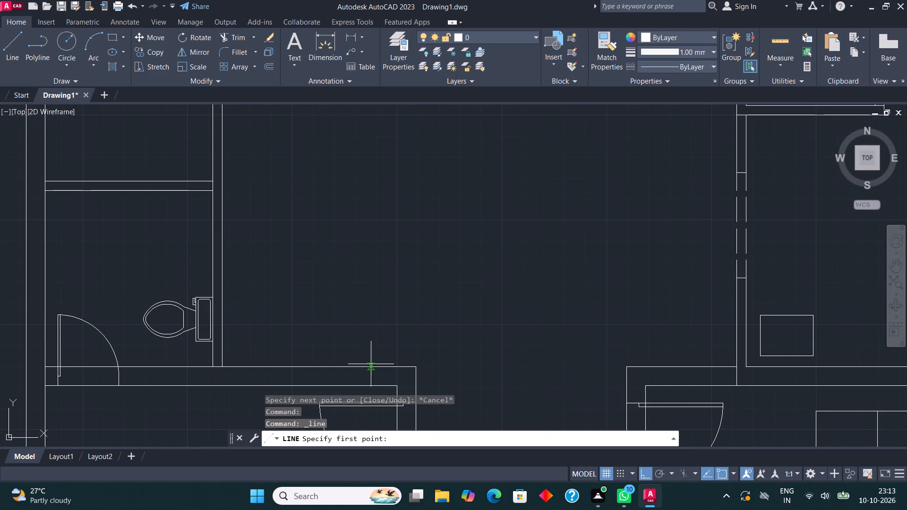
left_click(386, 366)
key("3")
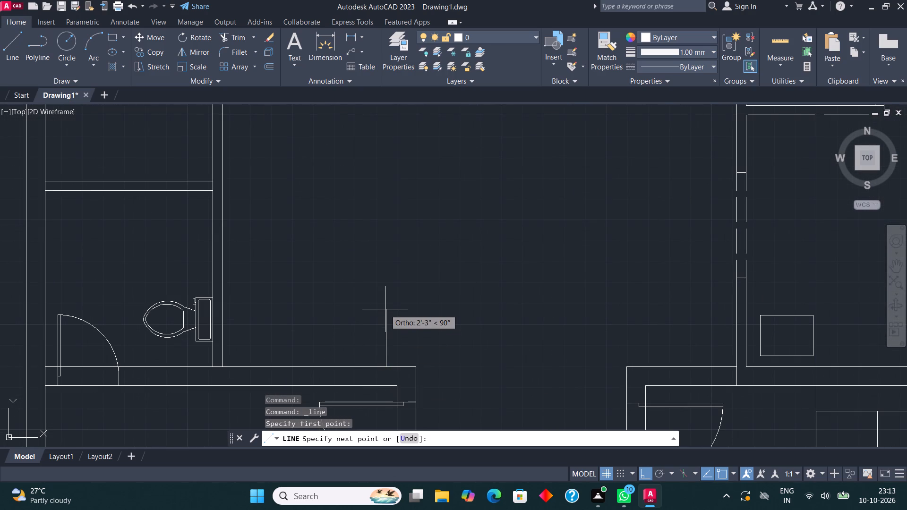
key("apostrophe")
key("Return")
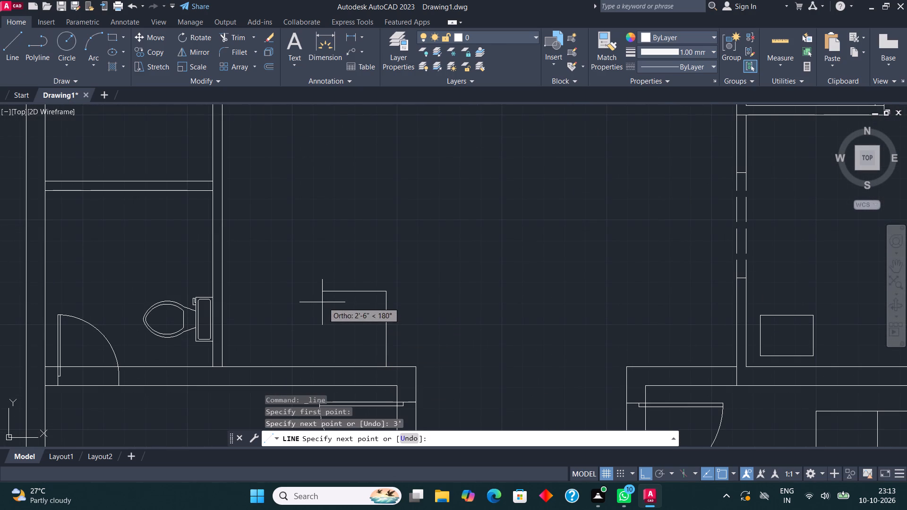
left_click(309, 293)
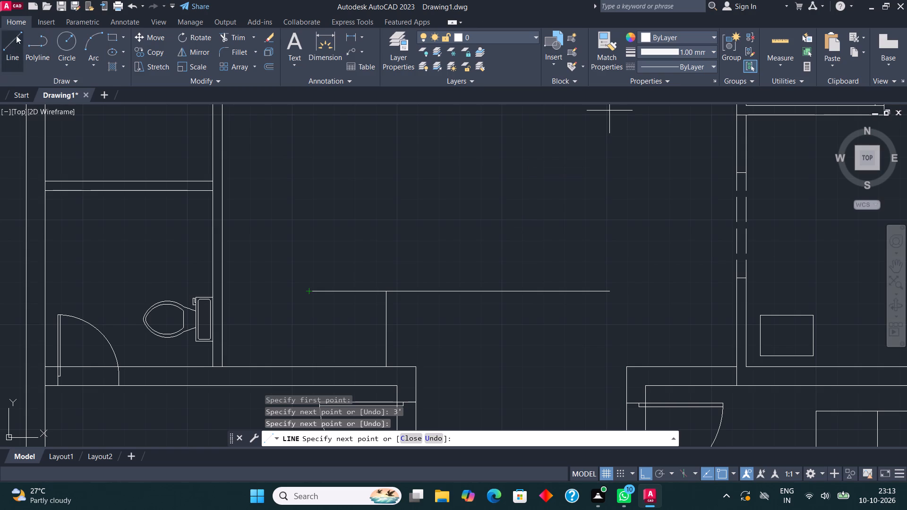
Draw a 3' line rightward from the hall's left wall, level with the lower horizontal line, then up to about the upper one.
left_click(21, 28)
left_click(4, 55)
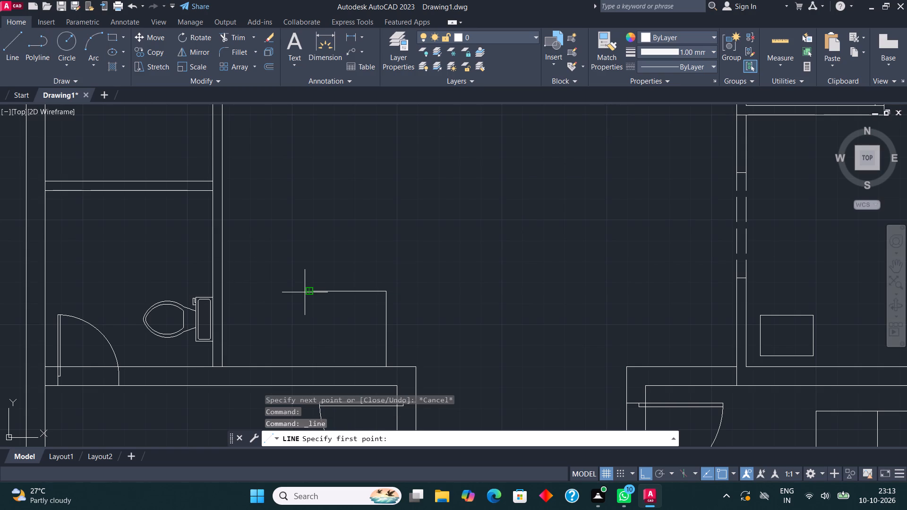
left_click(223, 296)
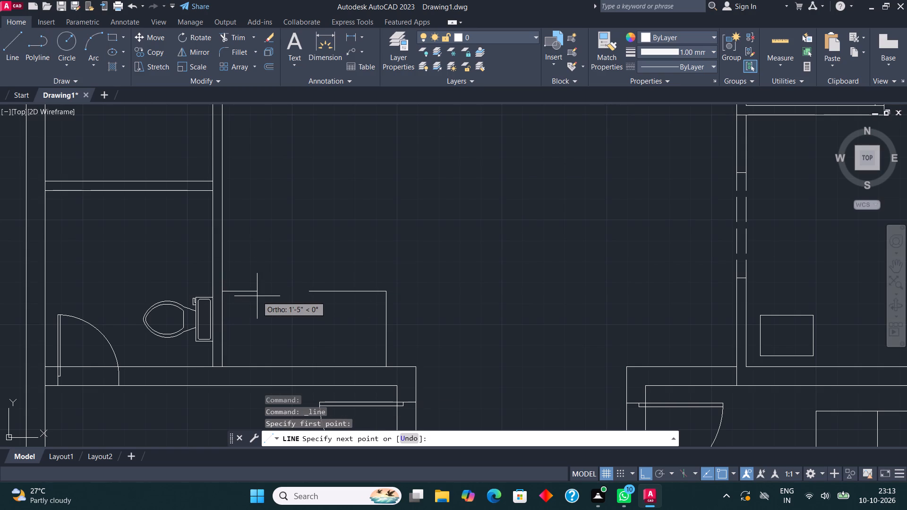
type("3'")
key("Return")
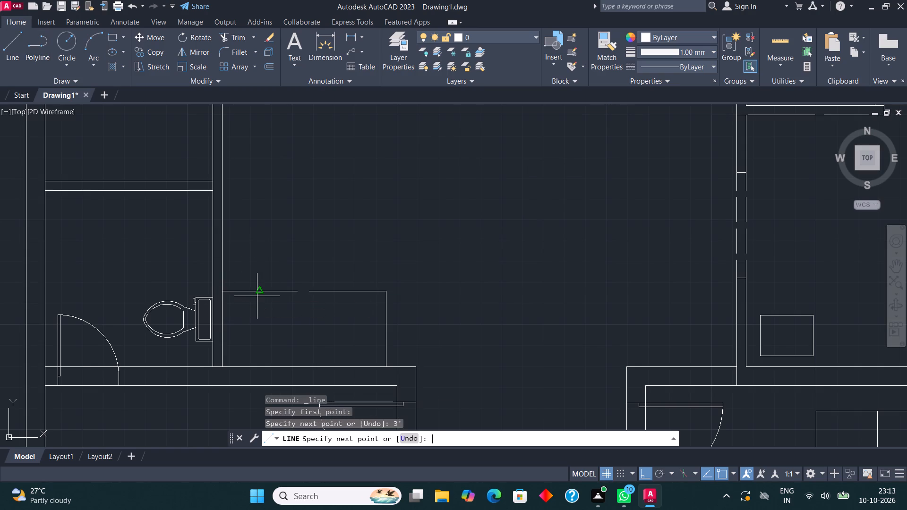
scroll(257, 296, "down", 2)
scroll(277, 212, "up", 2)
left_click(267, 161)
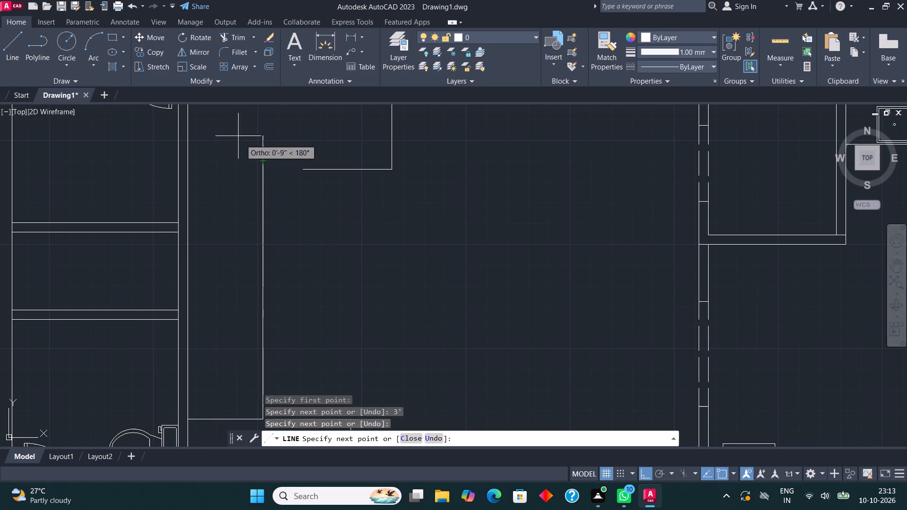
Trim away the 3' horizontal guide line between the hall's left wall and the long vertical line.
left_click(244, 39)
left_click(216, 431)
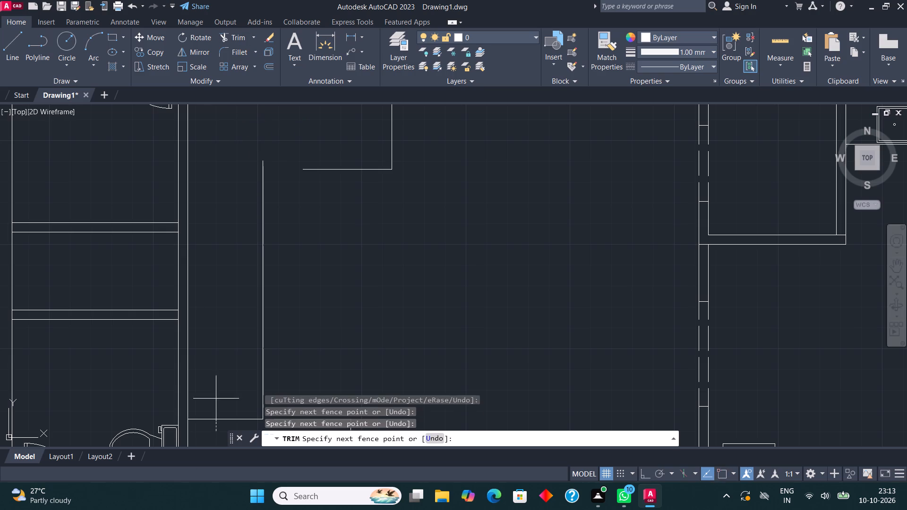
left_click(216, 371)
Fillet the long vertical line to the upper and lower horizontal lines, joining them into a staircase outline with square corners.
left_click(240, 50)
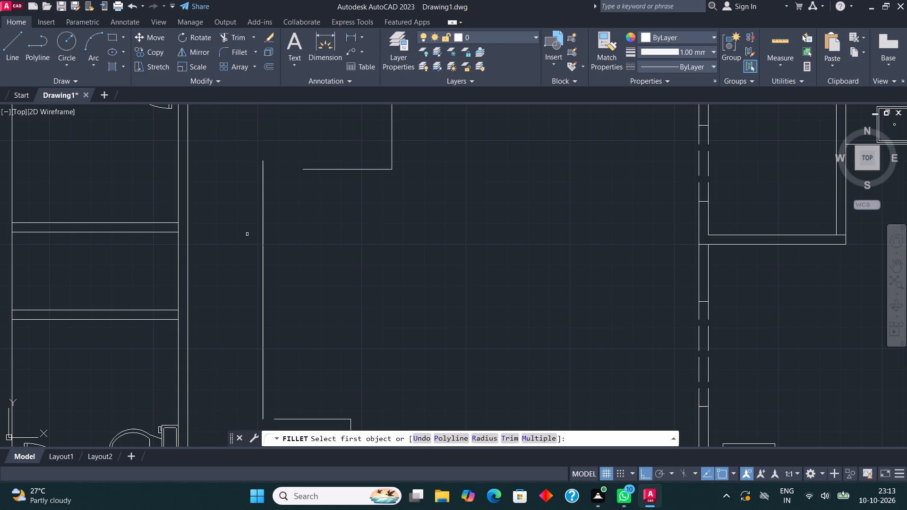
left_click(262, 234)
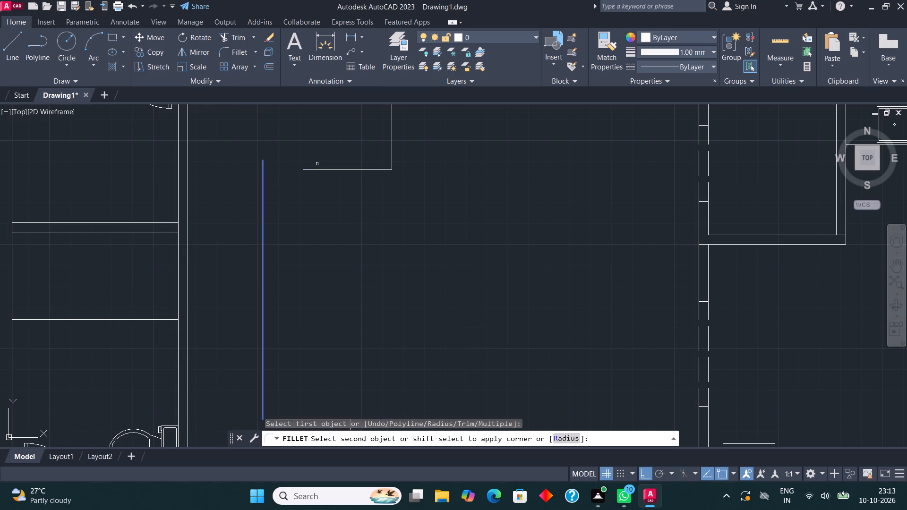
left_click(318, 168)
left_click(237, 49)
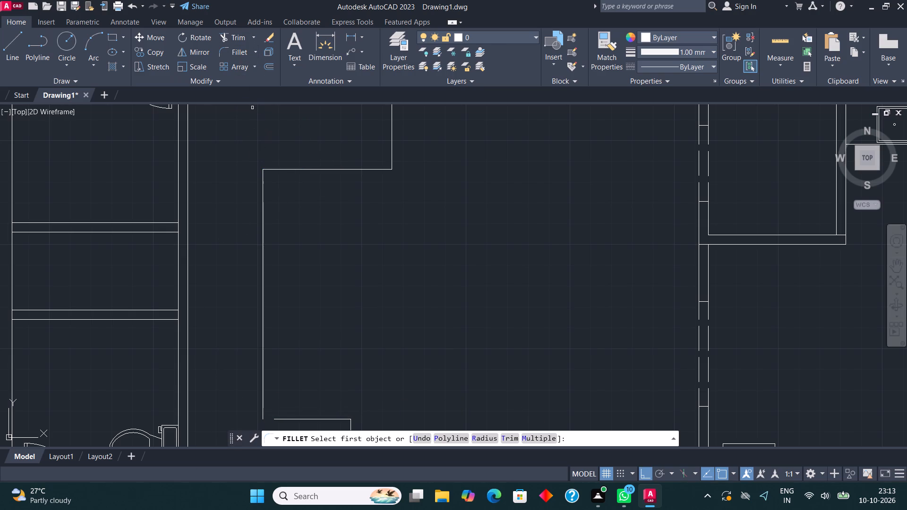
left_click(260, 319)
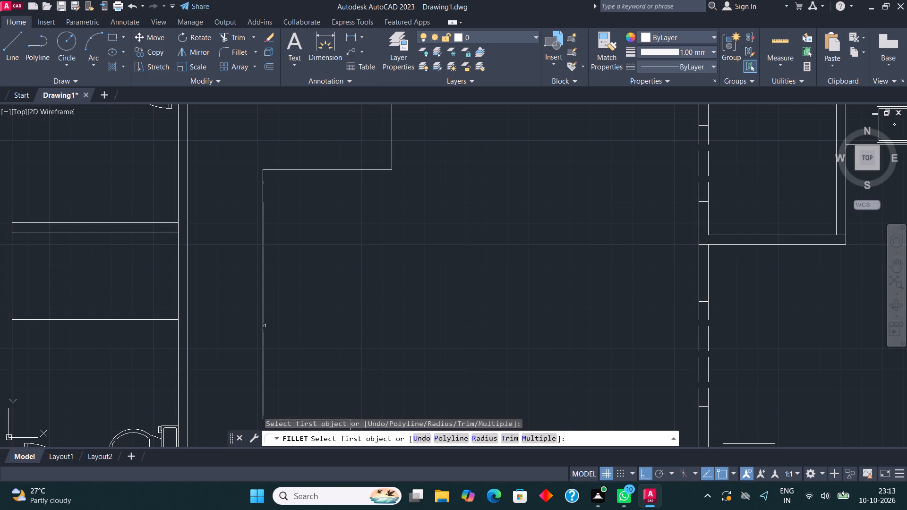
left_click(263, 325)
scroll(263, 325, "down", 2)
scroll(271, 362, "up", 1)
left_click(271, 362)
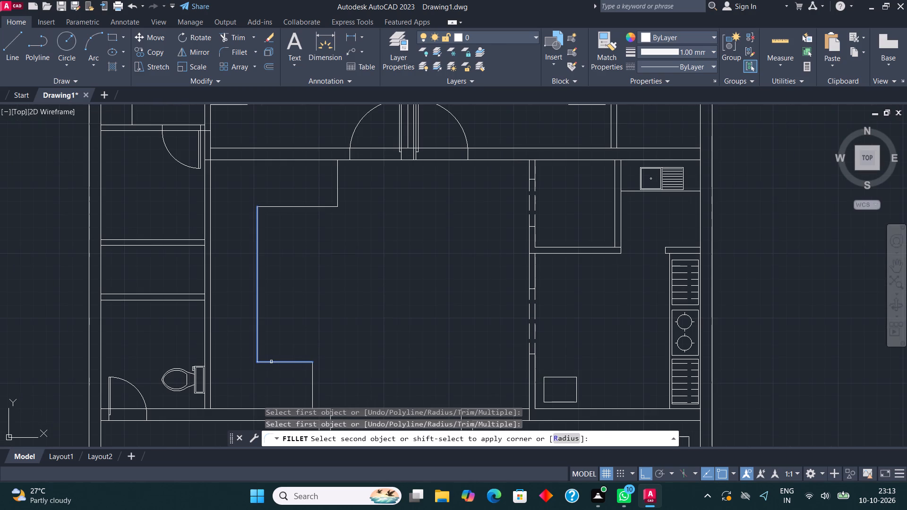
key("Escape")
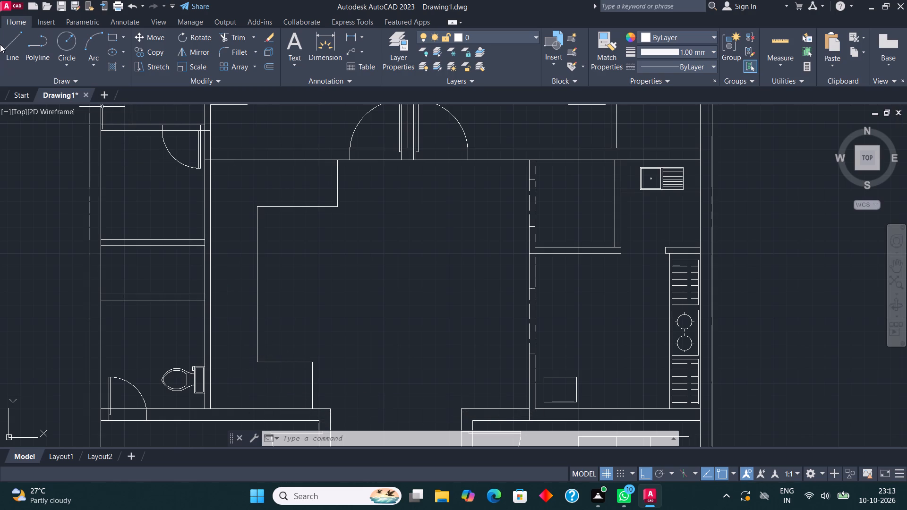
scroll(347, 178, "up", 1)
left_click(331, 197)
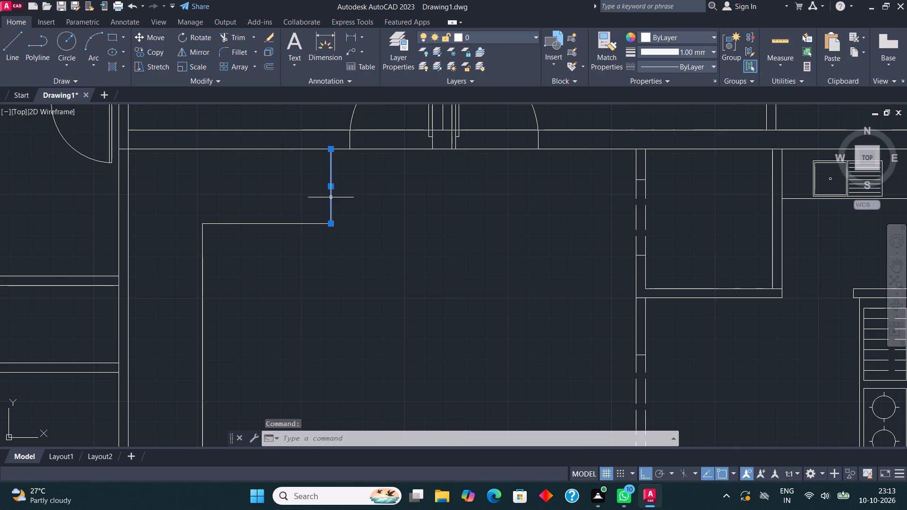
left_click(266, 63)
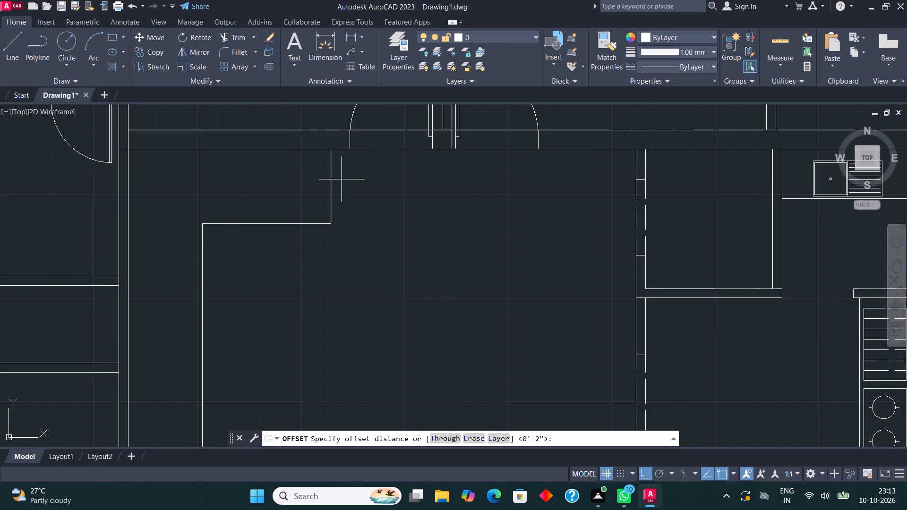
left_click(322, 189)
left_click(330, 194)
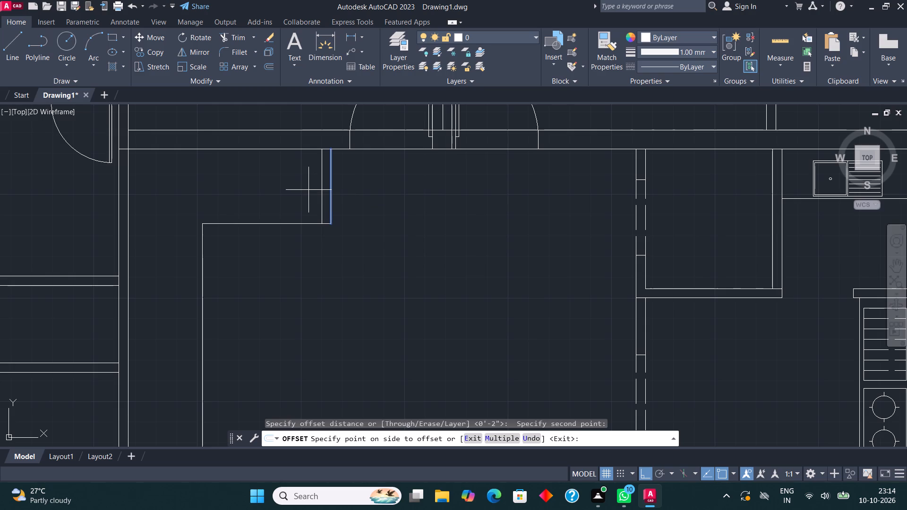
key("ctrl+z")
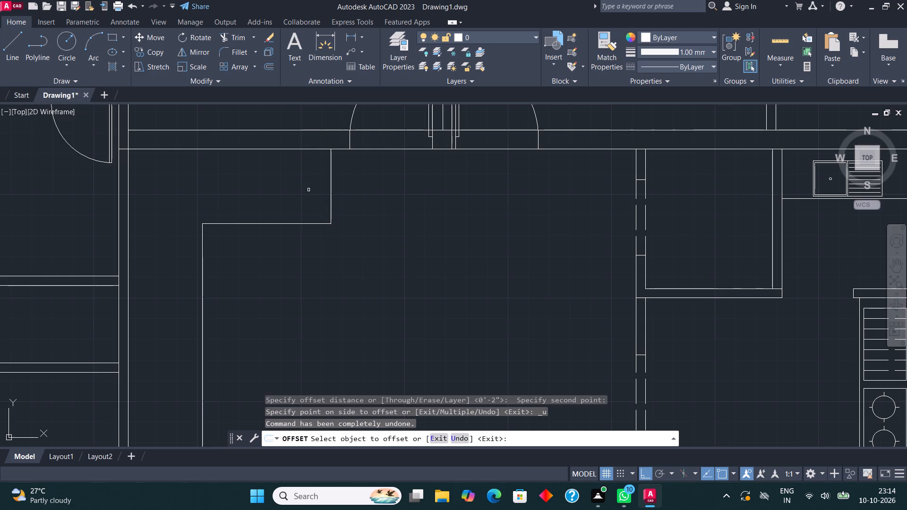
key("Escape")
Offset the upper stair flight's end line 10" leftward six times in succession to form the treads.
left_click(331, 200)
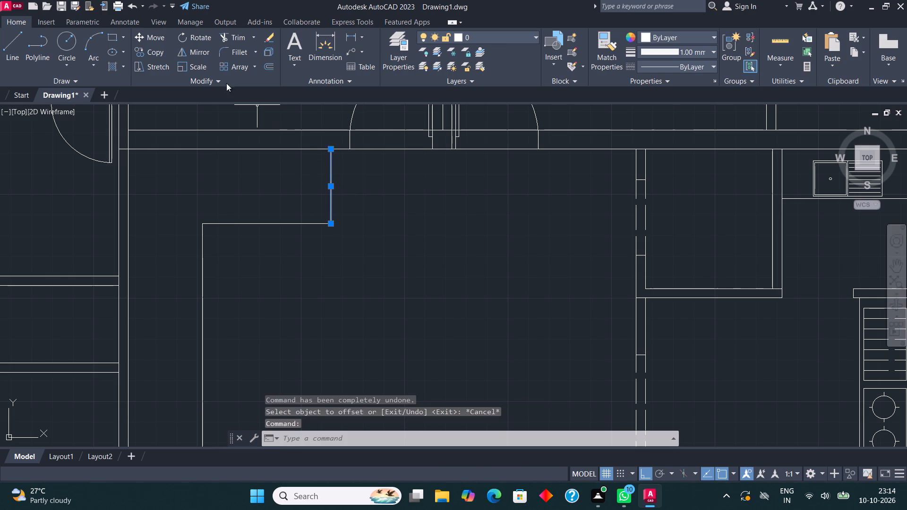
left_click(272, 66)
left_click(326, 193)
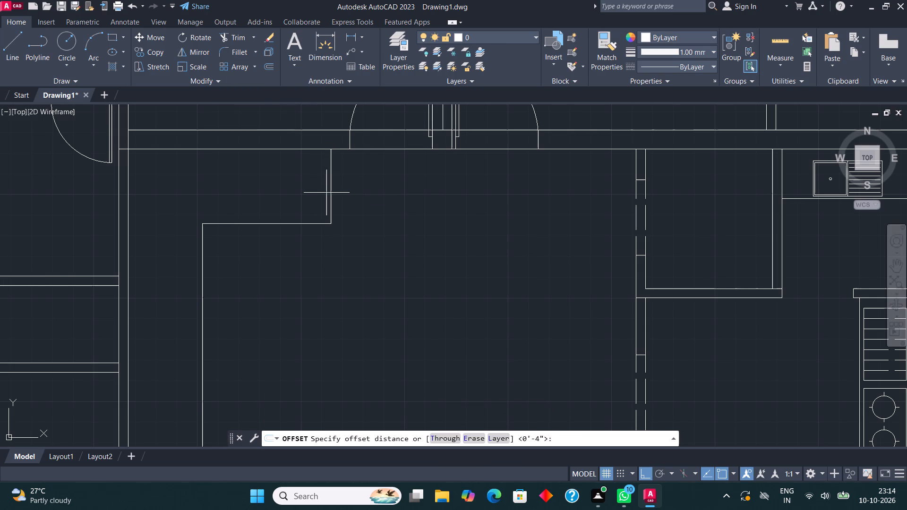
type("10\"")
key("Return")
left_click(260, 186)
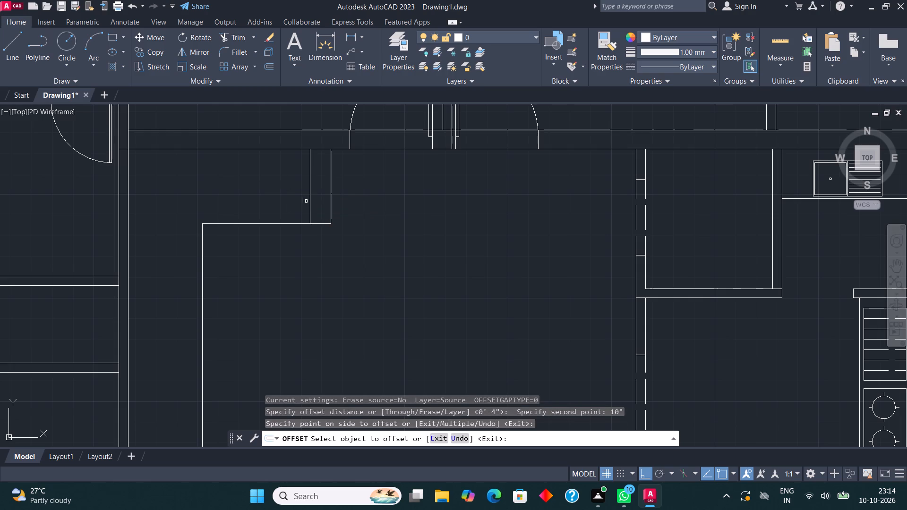
left_click(309, 202)
left_click(284, 187)
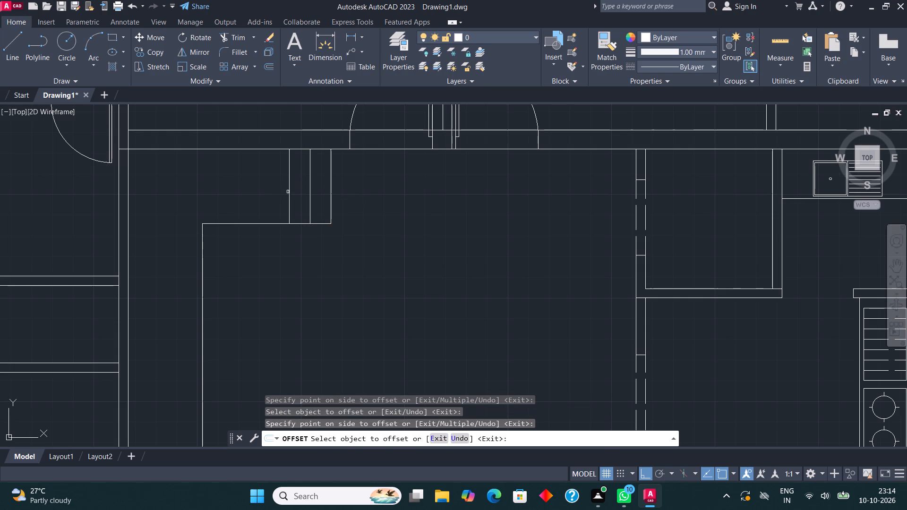
left_click(288, 192)
left_click(257, 177)
left_click(268, 185)
left_click(251, 175)
left_click(248, 179)
left_click(234, 168)
left_click(226, 182)
left_click(207, 176)
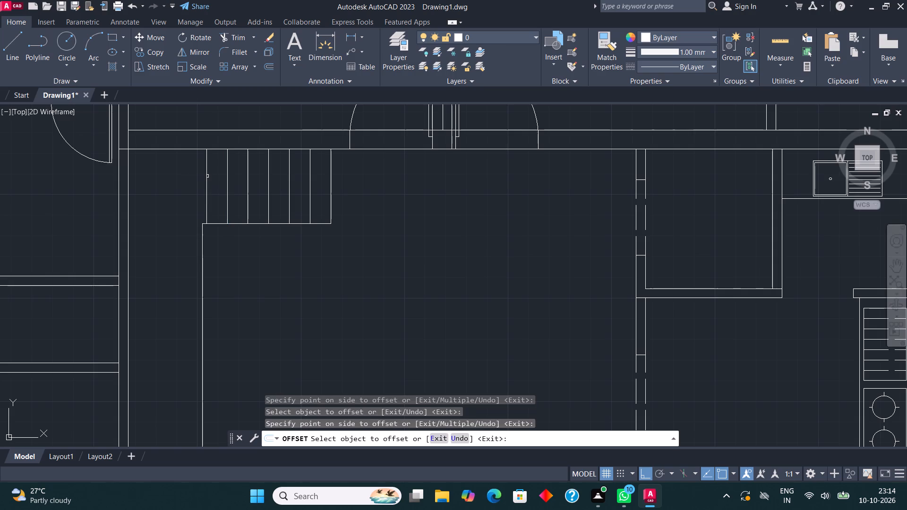
Offset the lower stair flight's end line 10" leftward four times in succession to form its treads.
scroll(208, 179, "down", 2)
scroll(220, 305, "up", 1)
left_click(251, 312)
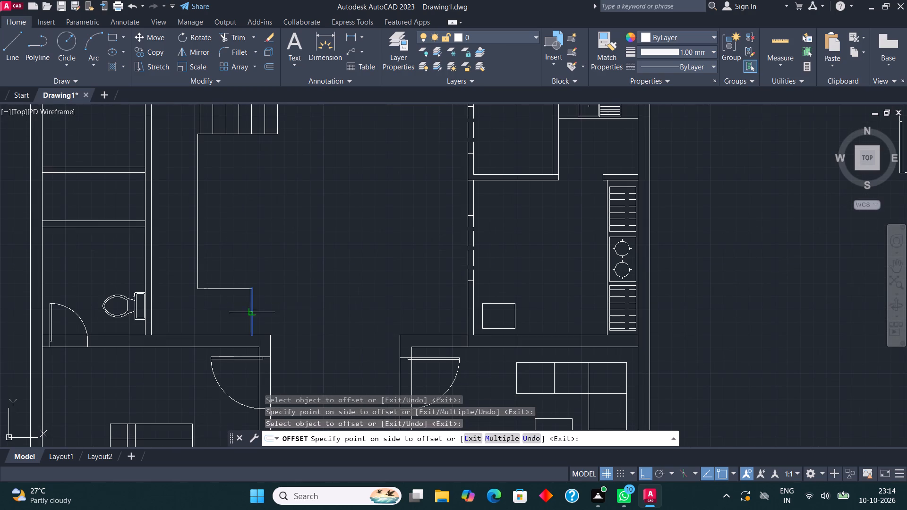
left_click(234, 303)
left_click(238, 306)
left_click(227, 298)
left_click(229, 300)
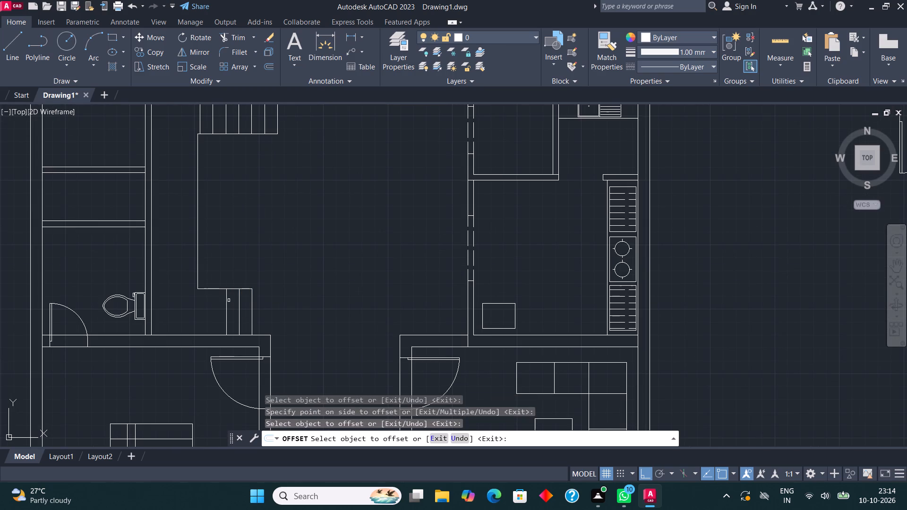
left_click(213, 293)
left_click(226, 307)
left_click(217, 306)
left_click(214, 302)
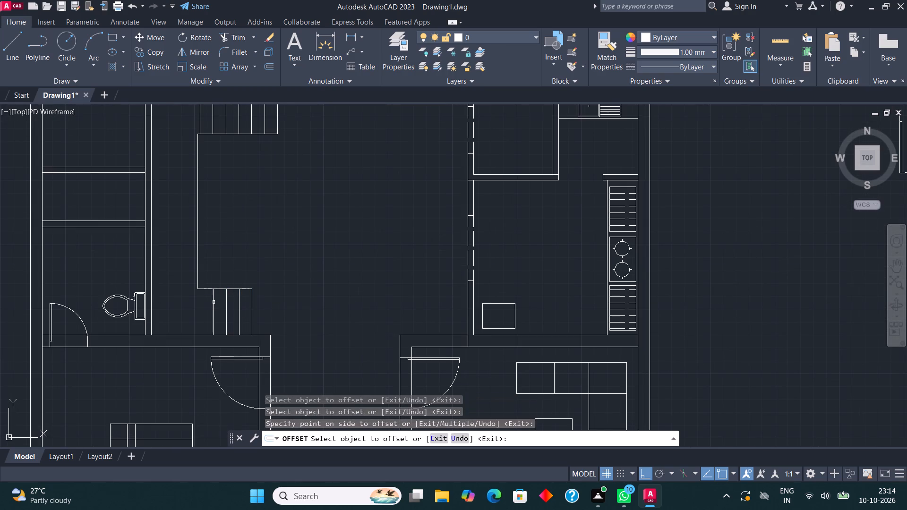
left_click(202, 296)
Draw horizontal lines from the staircase's upper and lower inner corners to the hall's left wall, closing off both landings.
middle_click_drag(195, 148, 198, 231)
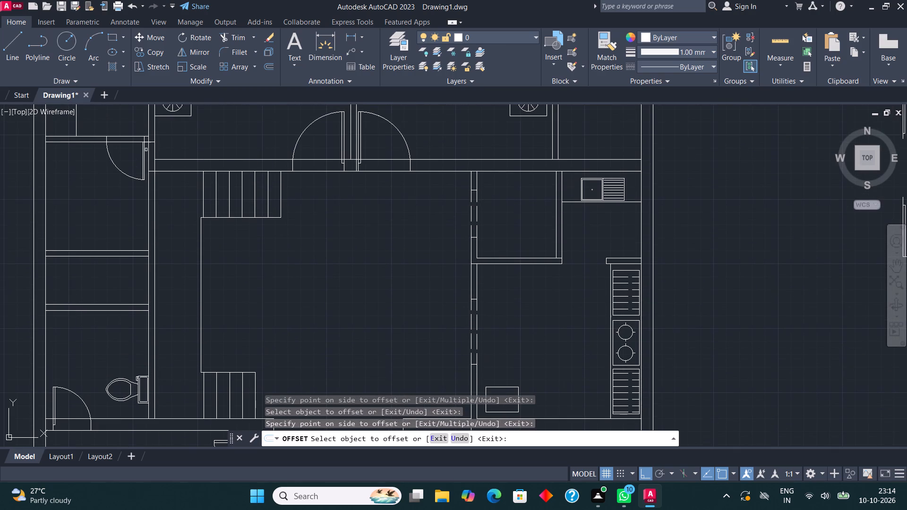
left_click(7, 46)
scroll(184, 229, "up", 1)
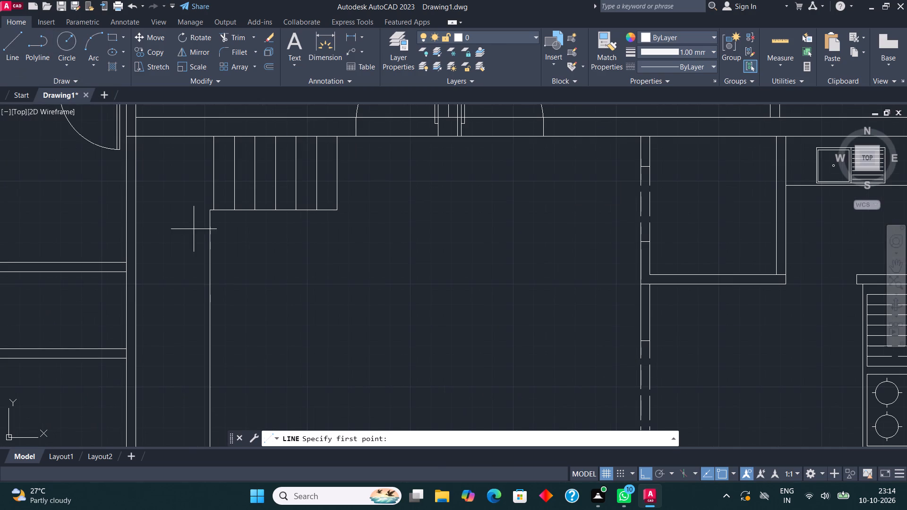
left_click(210, 213)
left_click(132, 208)
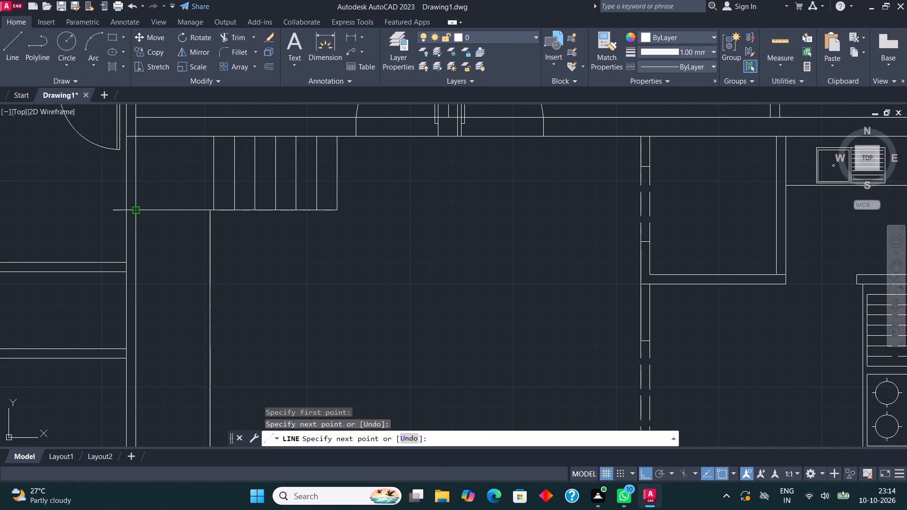
left_click(9, 37)
scroll(246, 215, "down", 2)
scroll(228, 308, "up", 1)
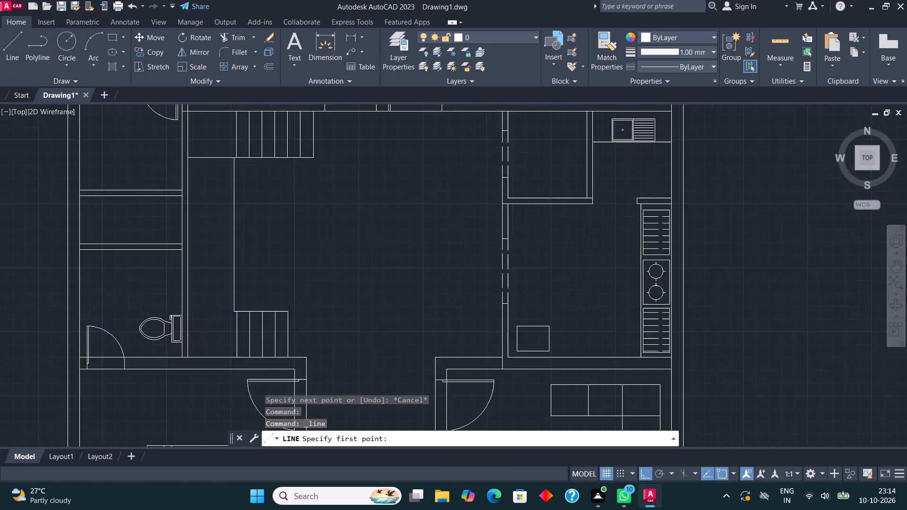
scroll(228, 308, "up", 1)
left_click(233, 315)
left_click(163, 314)
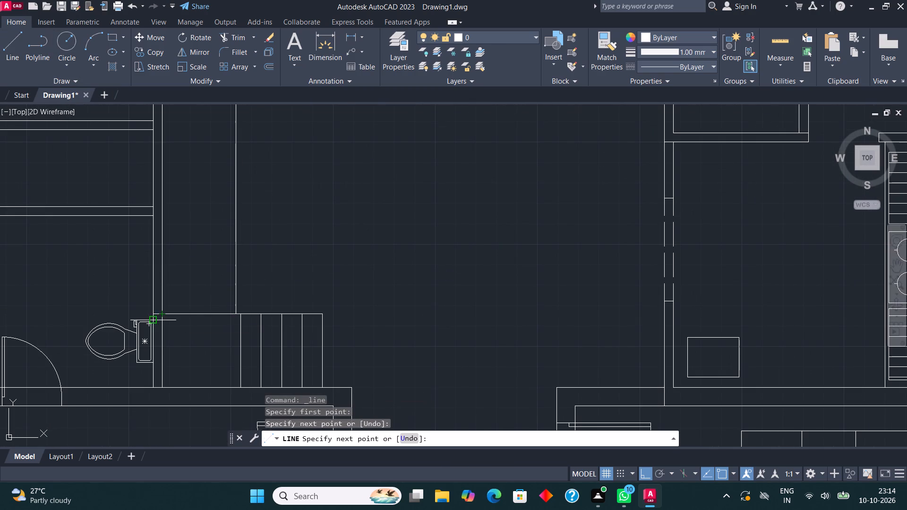
key("Escape")
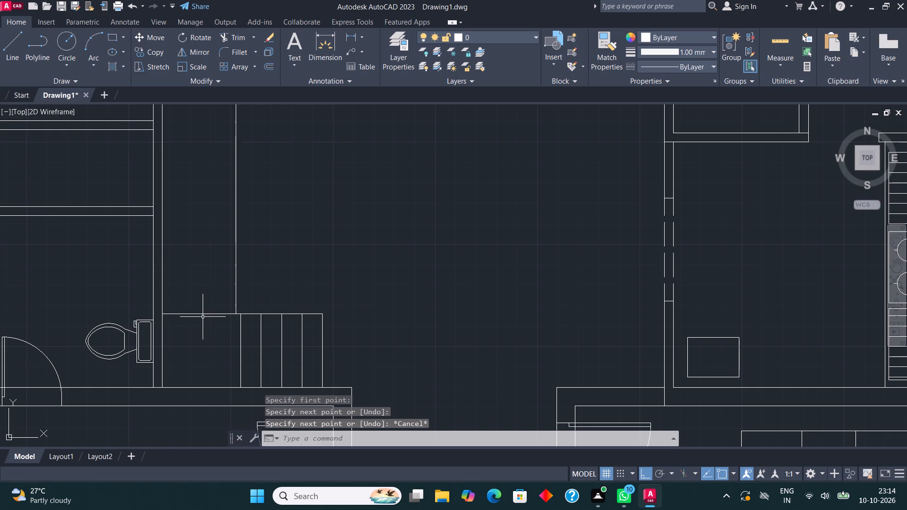
Offset the lower landing's horizontal edge 10" upward seven times in succession to form treads in the long flight.
left_click(202, 315)
left_click(265, 66)
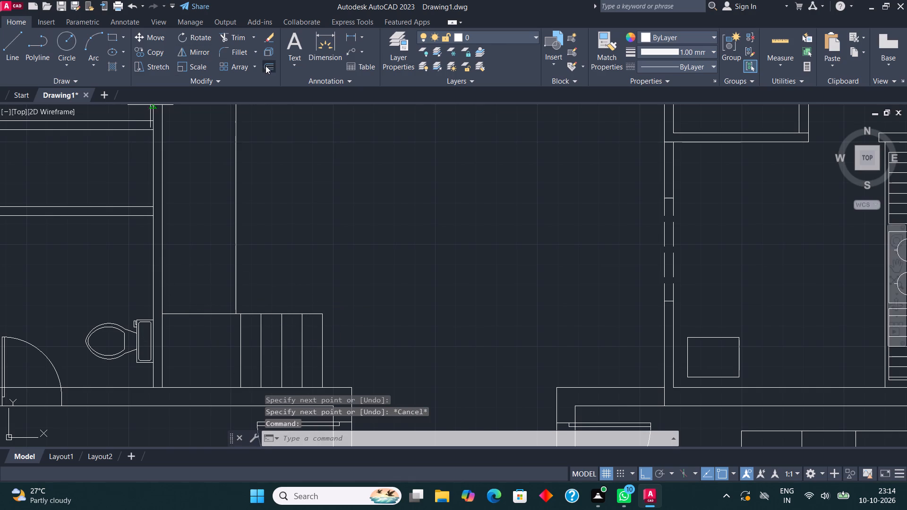
left_click(202, 315)
type("10\"")
key("Return")
left_click(205, 261)
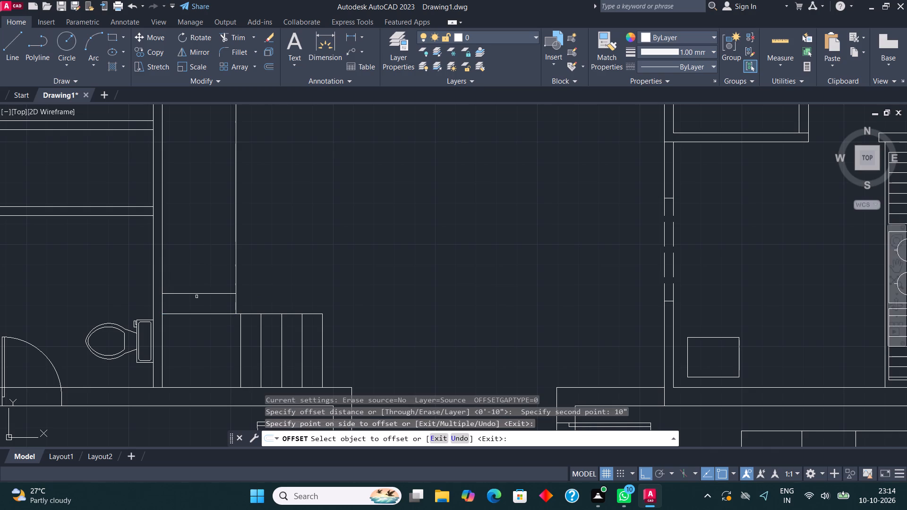
left_click(198, 293)
left_click(197, 262)
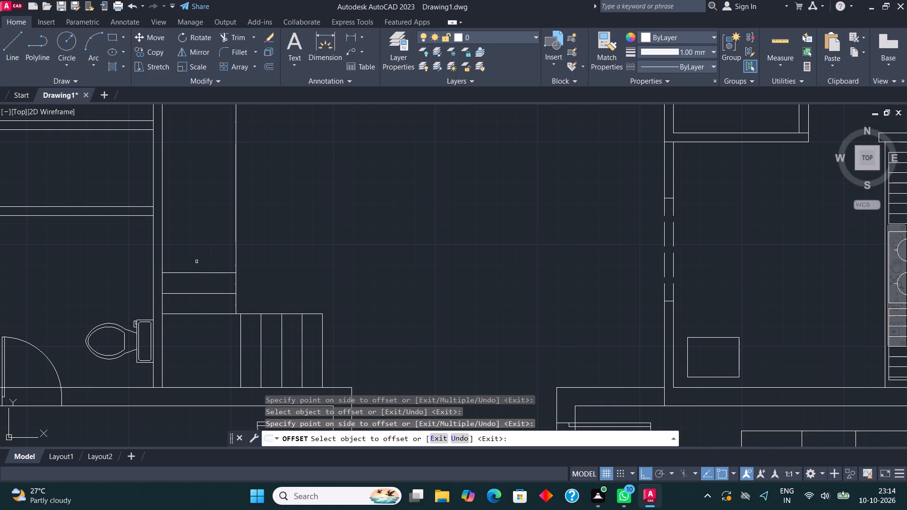
middle_click_drag(197, 262, 194, 296)
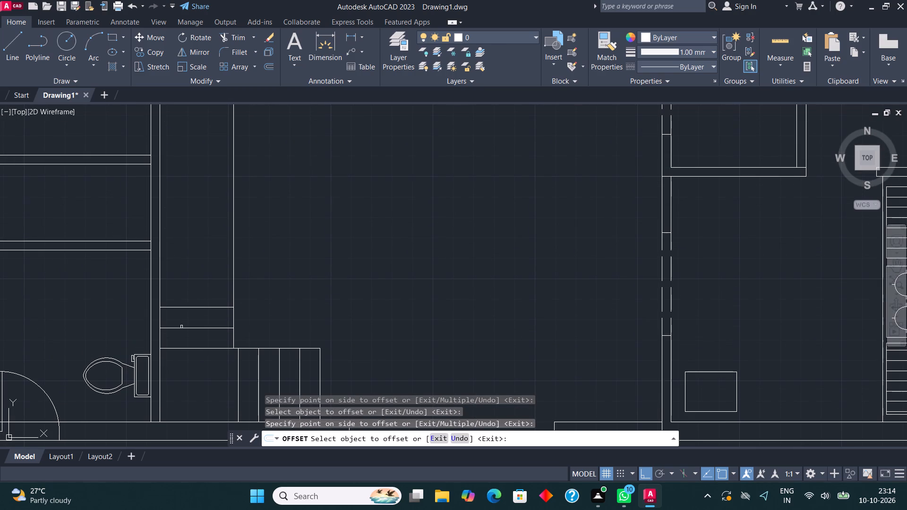
left_click(195, 306)
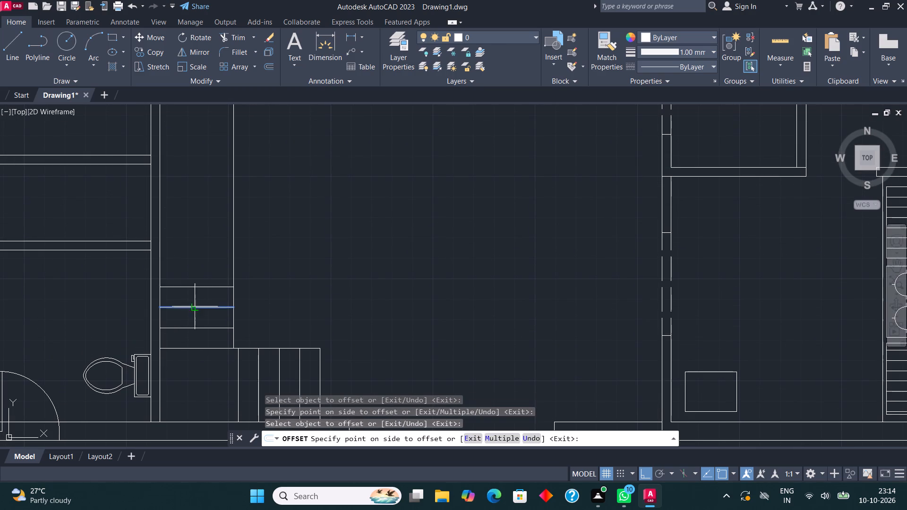
left_click(199, 289)
left_click(200, 286)
left_click(205, 273)
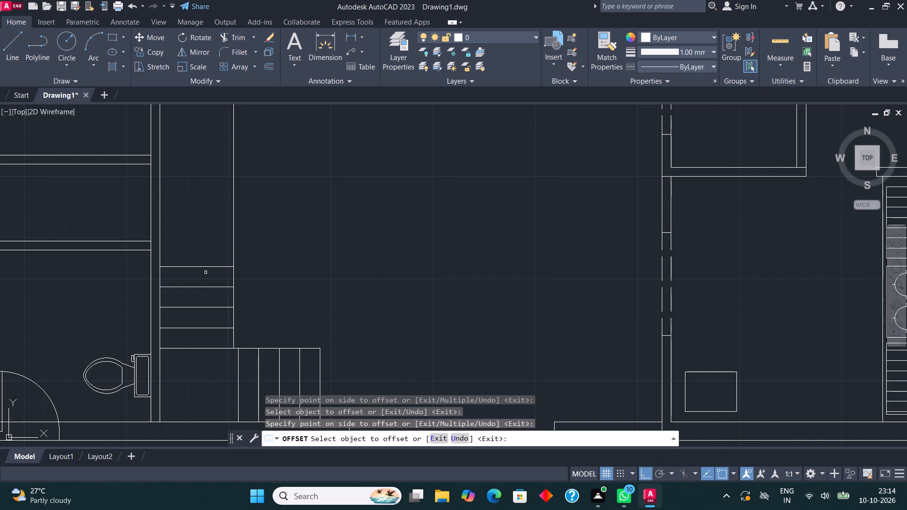
left_click(206, 268)
left_click(206, 253)
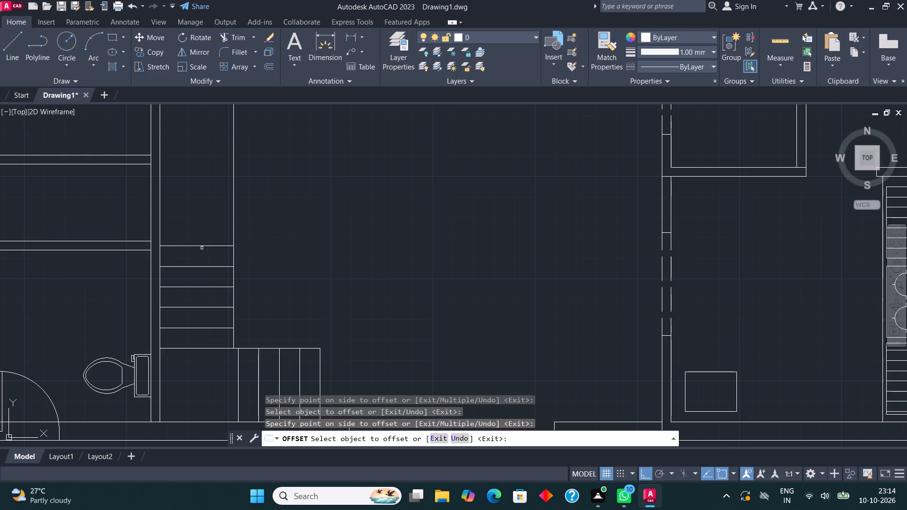
left_click(200, 245)
left_click(203, 220)
left_click(206, 225)
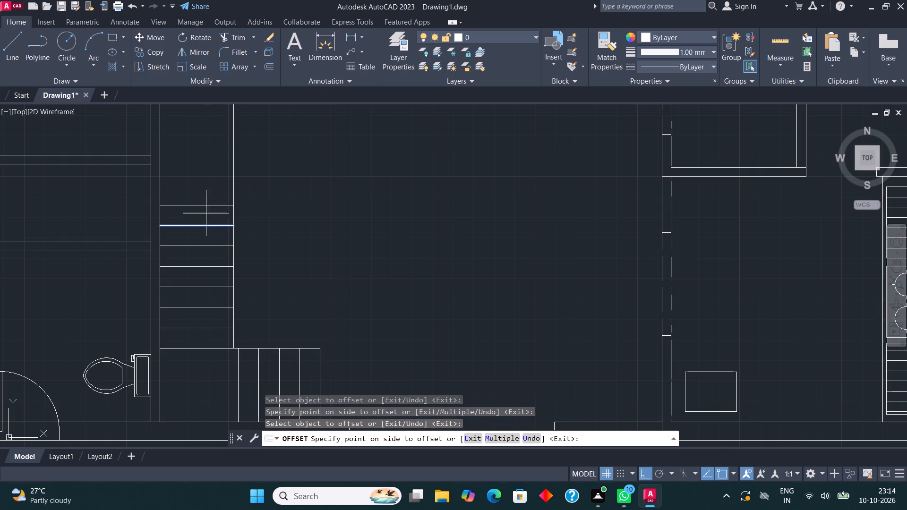
left_click(209, 204)
Continue the long flight with four more 10" upward offsets of its topmost tread, reaching the last tread below the upper landing.
middle_click_drag(214, 207, 223, 266)
scroll(223, 266, "up", 1)
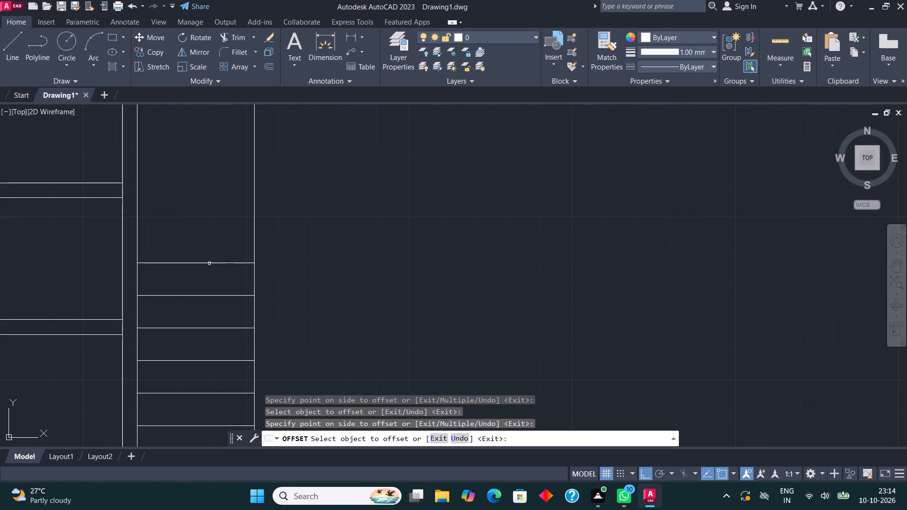
left_click(208, 258)
left_click(211, 263)
left_click(211, 244)
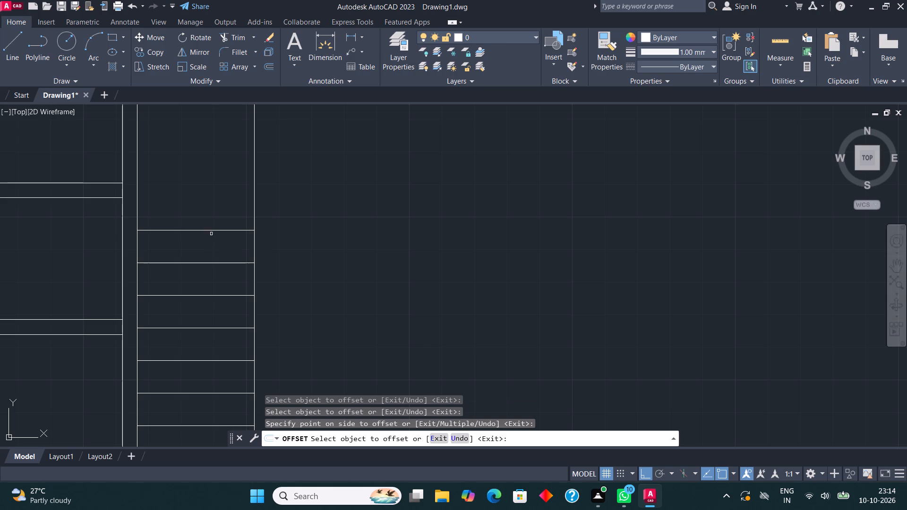
left_click(210, 229)
left_click(210, 214)
scroll(210, 211, "down", 2)
middle_click_drag(211, 222, 211, 272)
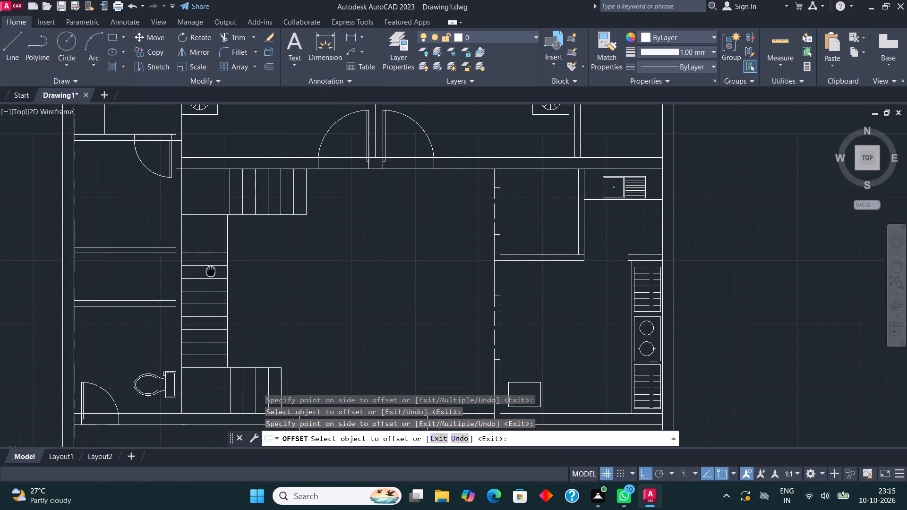
middle_click_drag(211, 272, 207, 292)
scroll(197, 272, "up", 2)
scroll(197, 272, "down", 2)
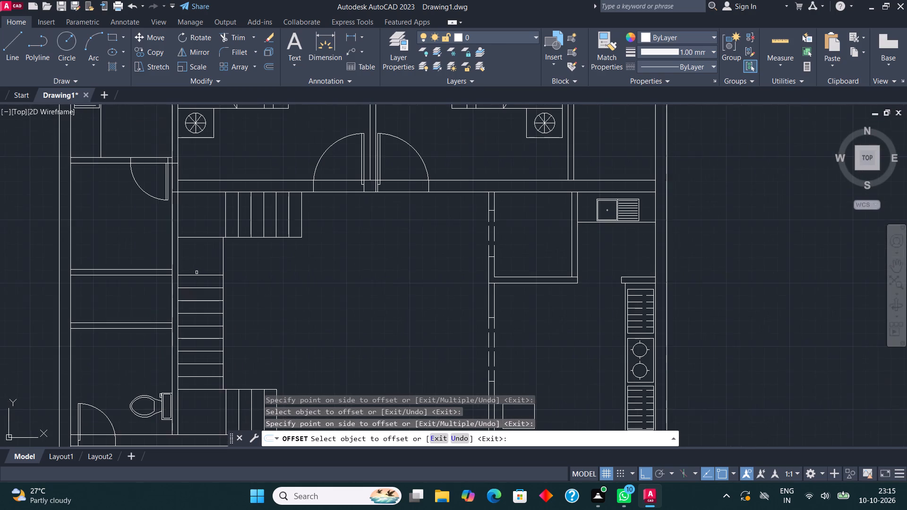
middle_click_drag(203, 297, 204, 315)
scroll(199, 299, "up", 1)
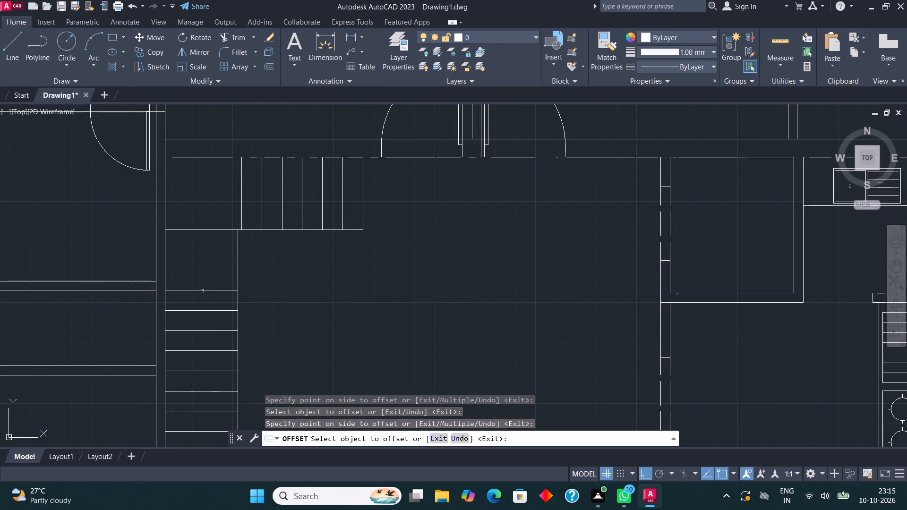
left_click(203, 291)
left_click(205, 280)
left_click(208, 271)
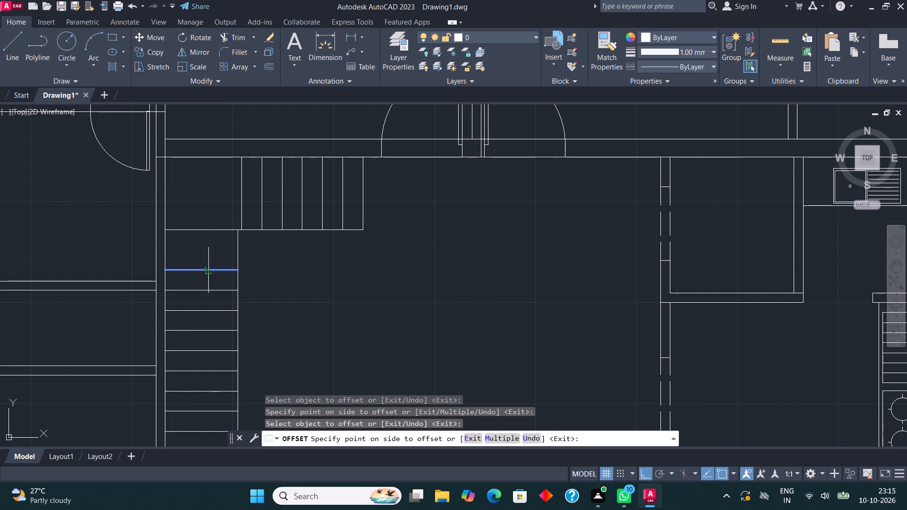
left_click(212, 246)
key("Escape")
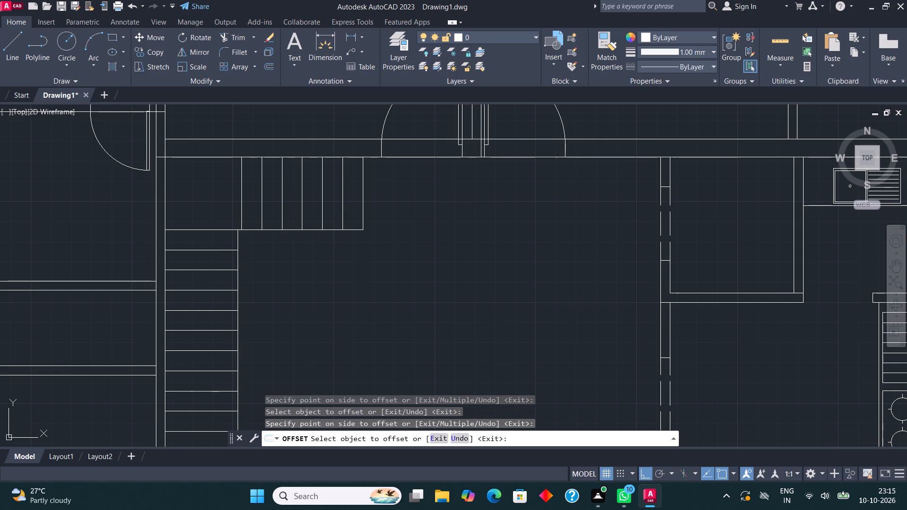
Draw a U-shaped walking line from the upper flight's end midpoint, through both landings, to just past the lower flight's end.
scroll(212, 246, "down", 3)
scroll(201, 238, "up", 1)
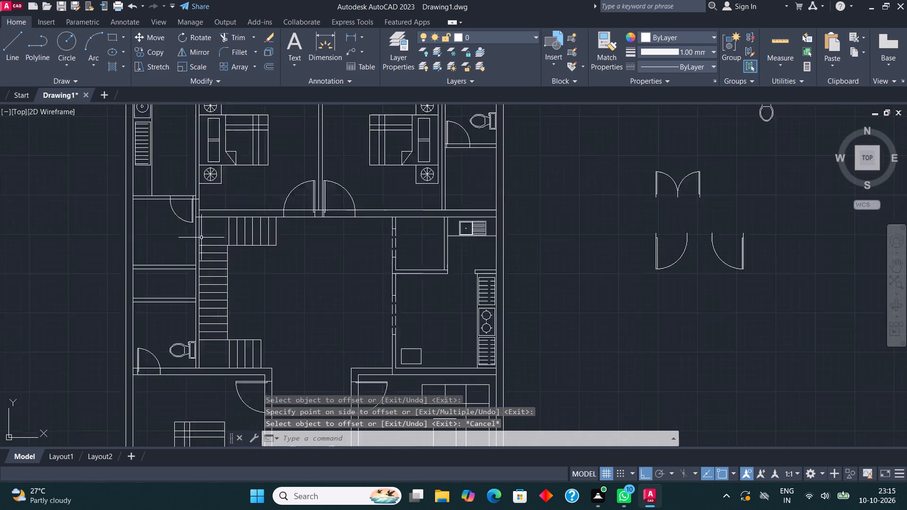
scroll(201, 238, "up", 1)
left_click(8, 44)
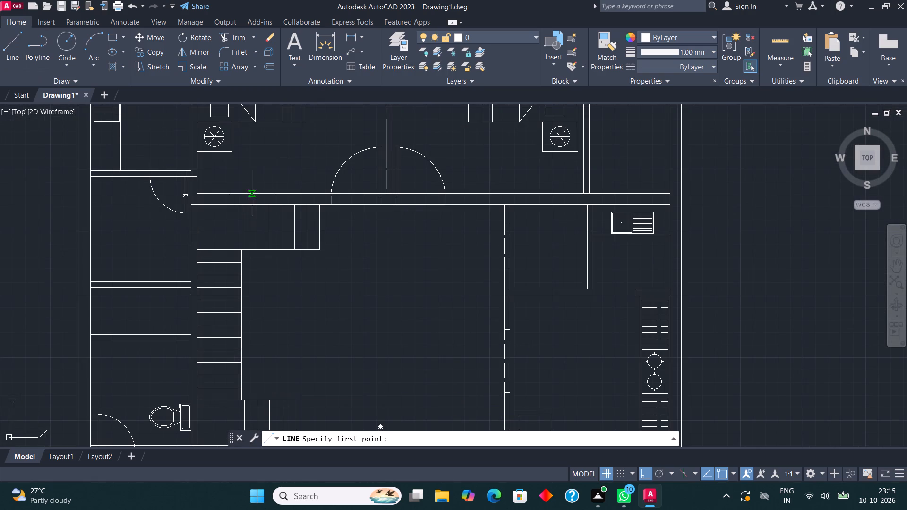
scroll(307, 222, "up", 2)
left_click(331, 236)
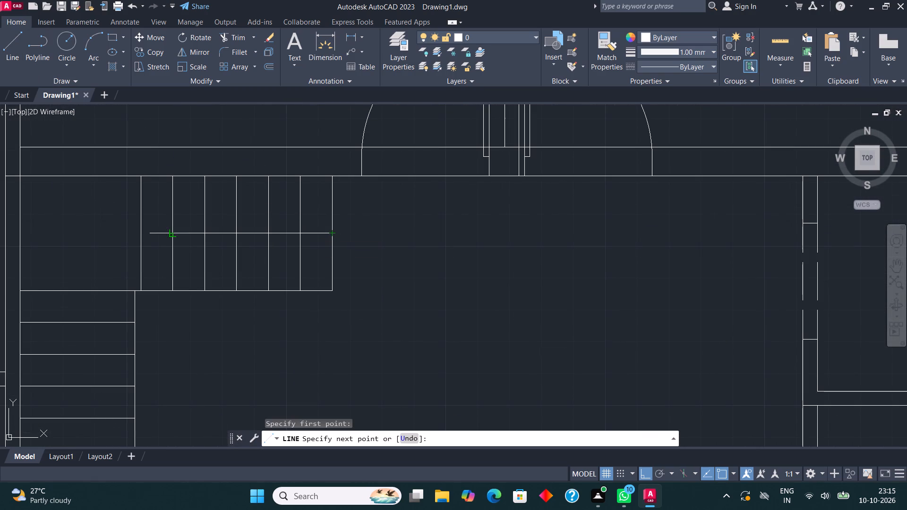
left_click(70, 225)
scroll(70, 225, "down", 1)
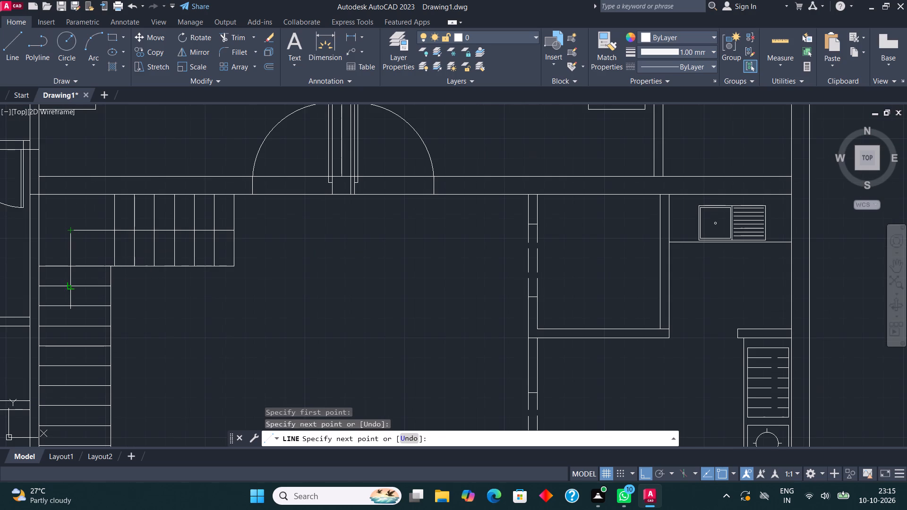
scroll(70, 291, "down", 2)
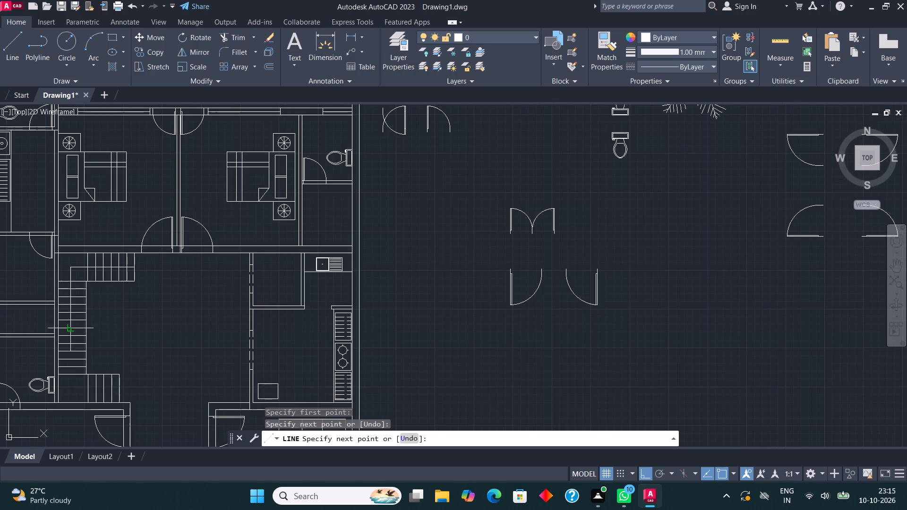
scroll(69, 390, "up", 3)
left_click(69, 390)
scroll(69, 390, "down", 1)
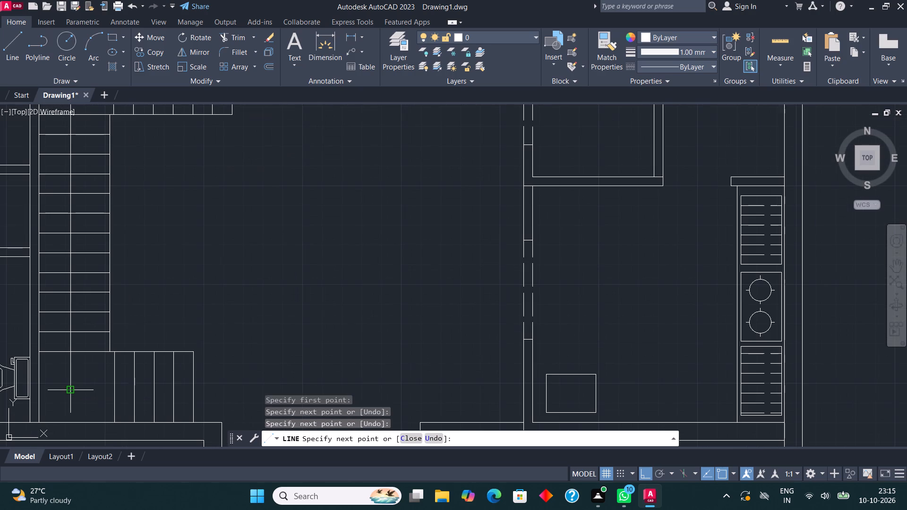
left_click(209, 395)
key("Escape")
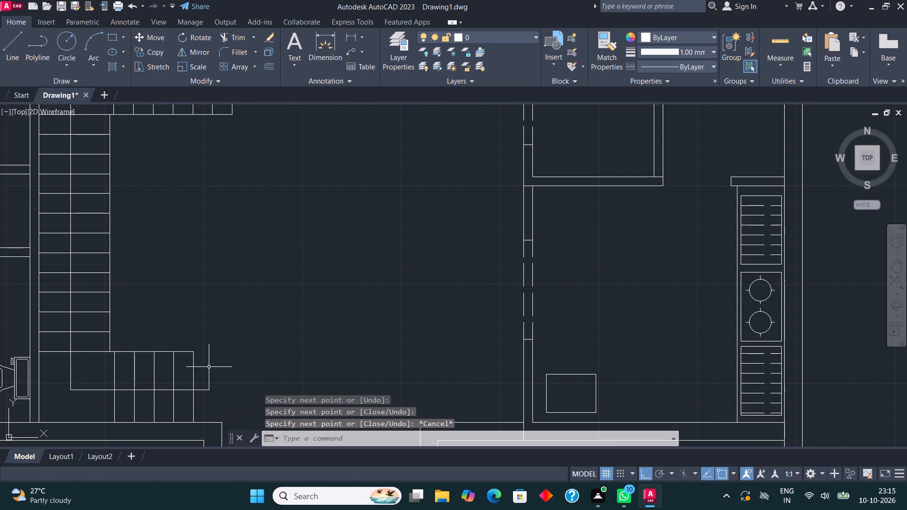
Draw an upright rectangle freehand in the open hall area, just right of the staircase's long flight.
scroll(216, 307, "down", 2)
scroll(210, 279, "up", 2)
middle_click_drag(209, 279, 211, 302)
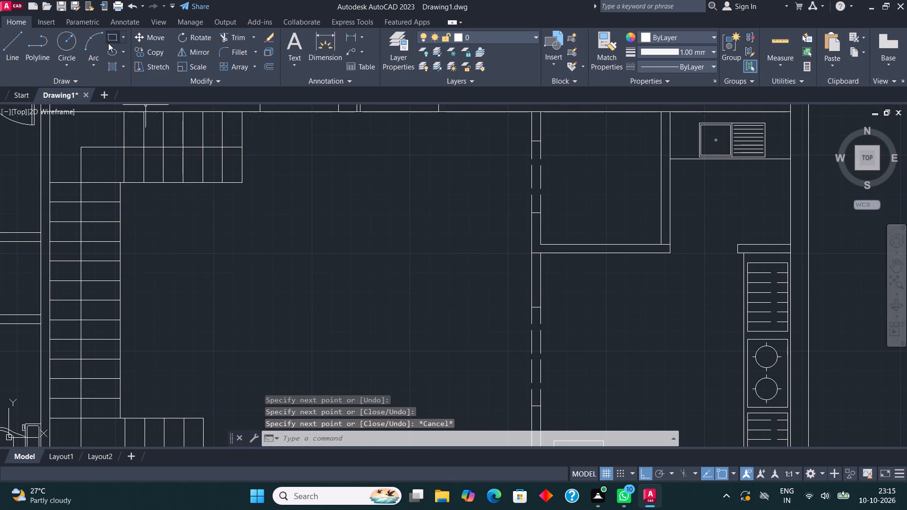
left_click(109, 43)
left_click(171, 252)
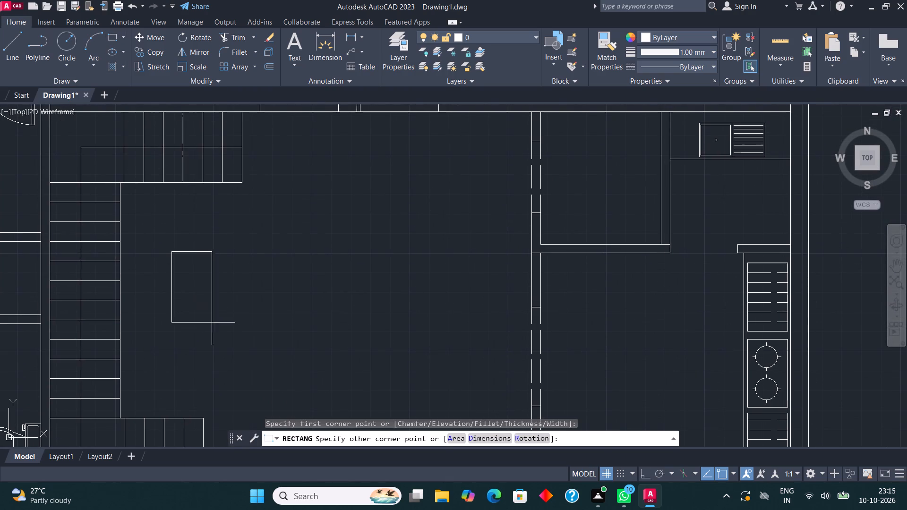
left_click(233, 353)
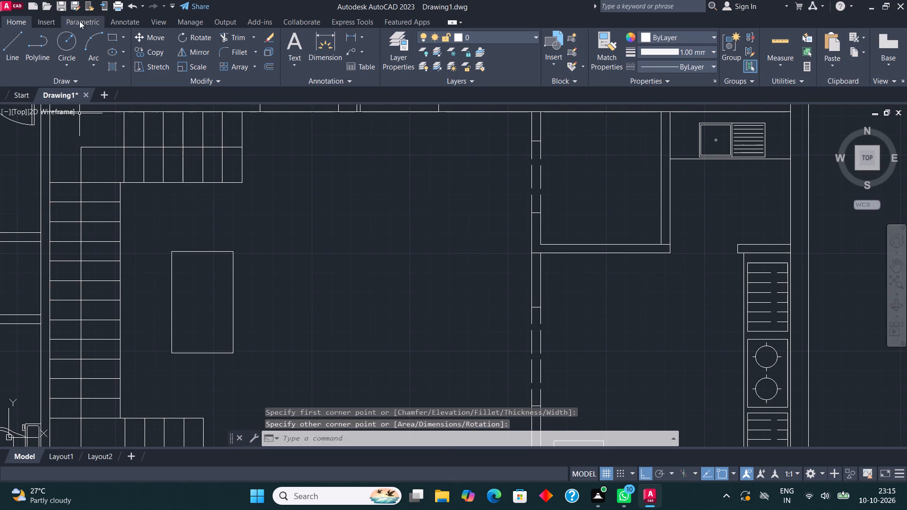
Draw a small, roughly square chair seat freehand, standing on the table rectangle's upper edge near its middle.
left_click(114, 37)
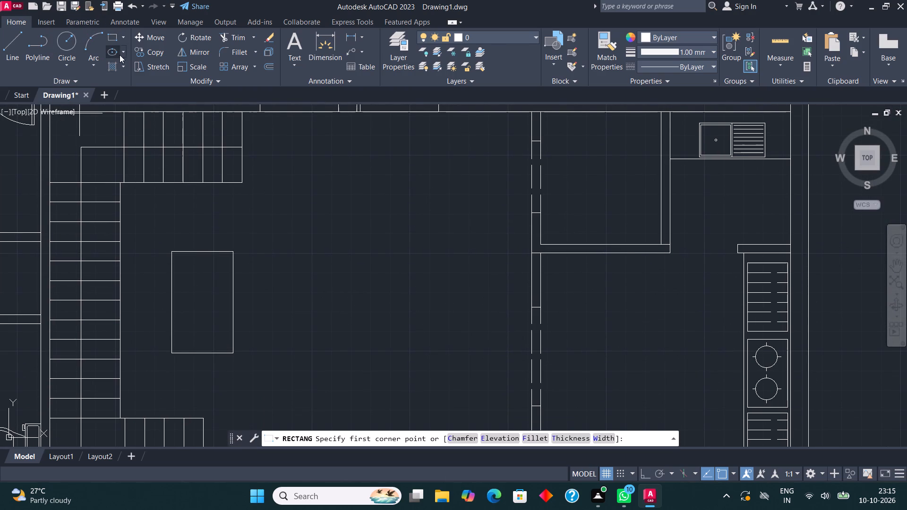
scroll(197, 224, "up", 2)
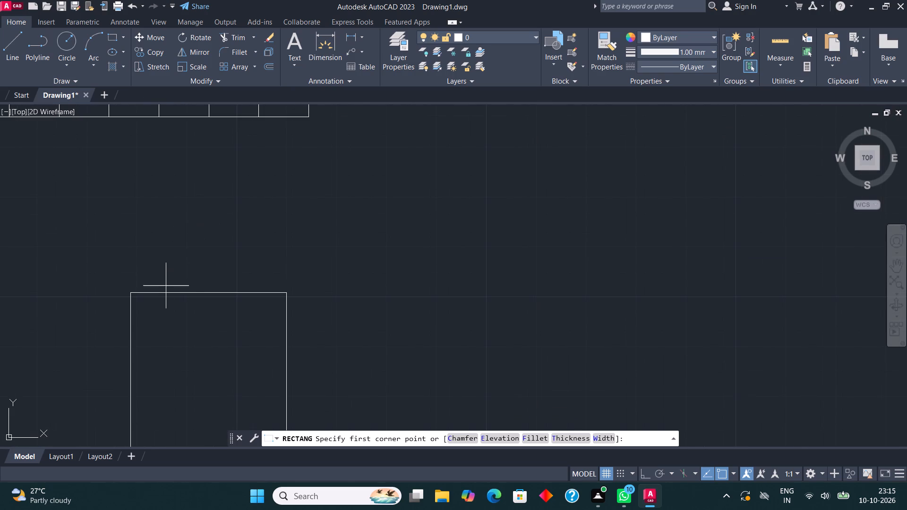
left_click(171, 289)
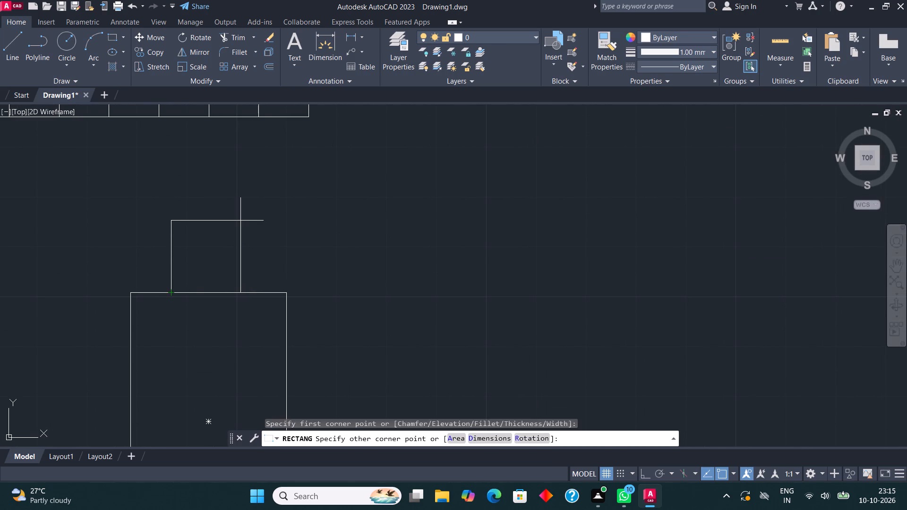
left_click(244, 220)
Draw a three-sided line outline about 1'-6" deep around the chair seat, open at the table's upper edge.
left_click(7, 47)
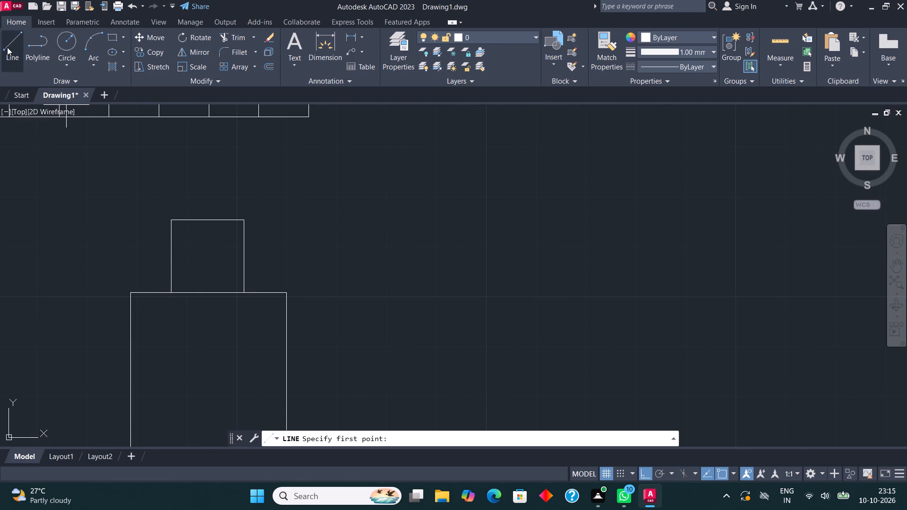
left_click(156, 289)
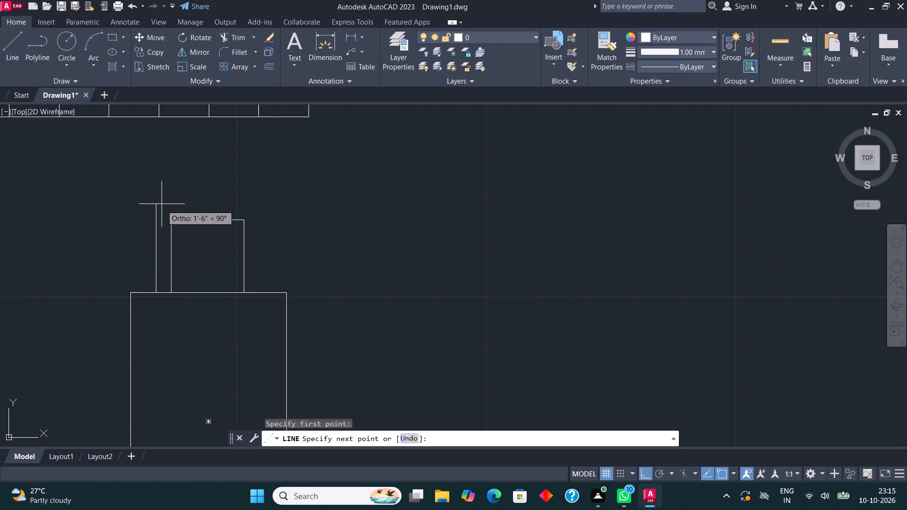
left_click(162, 203)
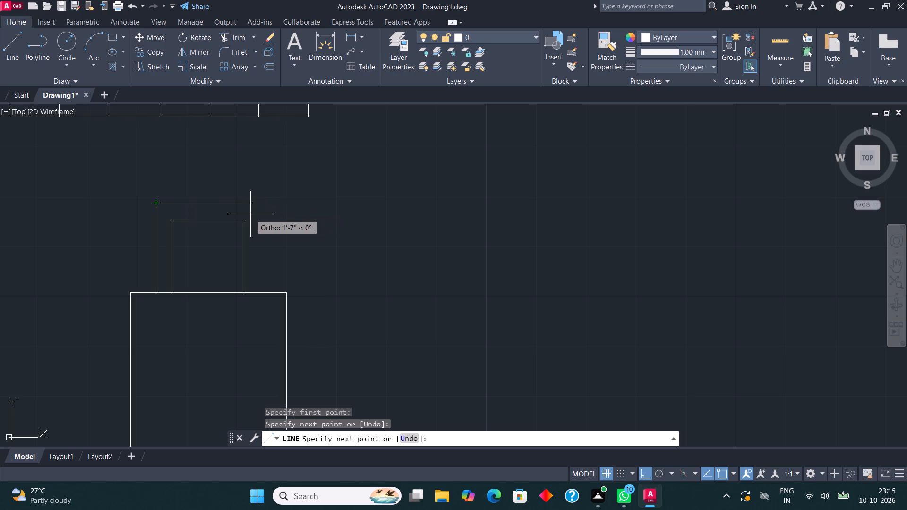
left_click(257, 217)
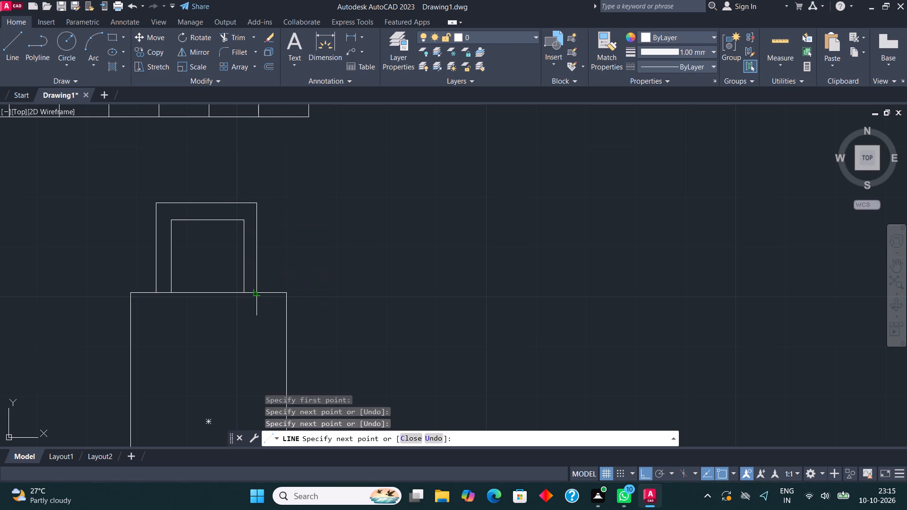
left_click(256, 291)
key("Escape")
Shift the chair outline's top line down closer to the seat, leaving a narrow backrest gap.
left_click(214, 205)
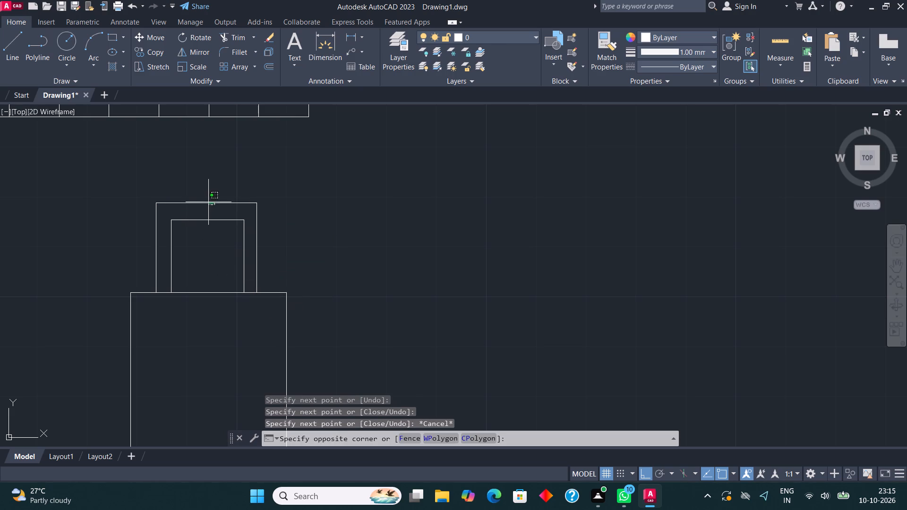
left_click(206, 200)
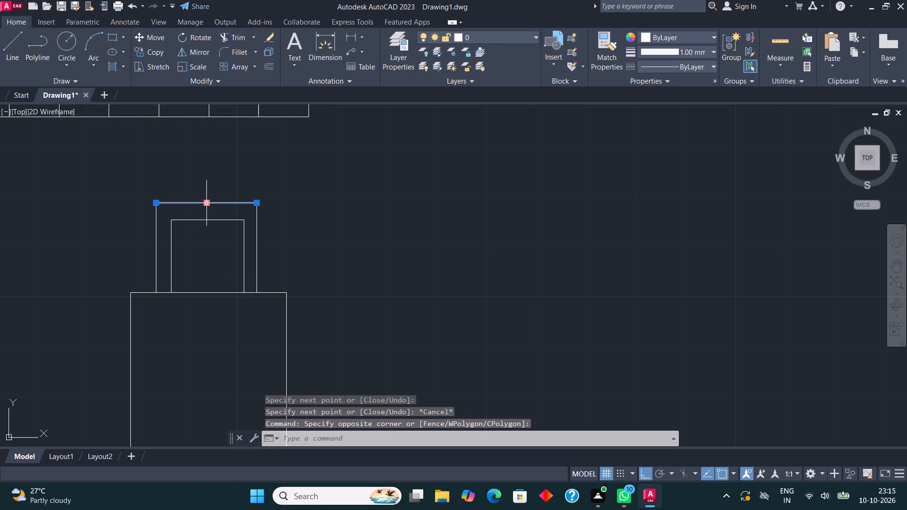
left_click(206, 200)
left_click(212, 212)
left_click(207, 212)
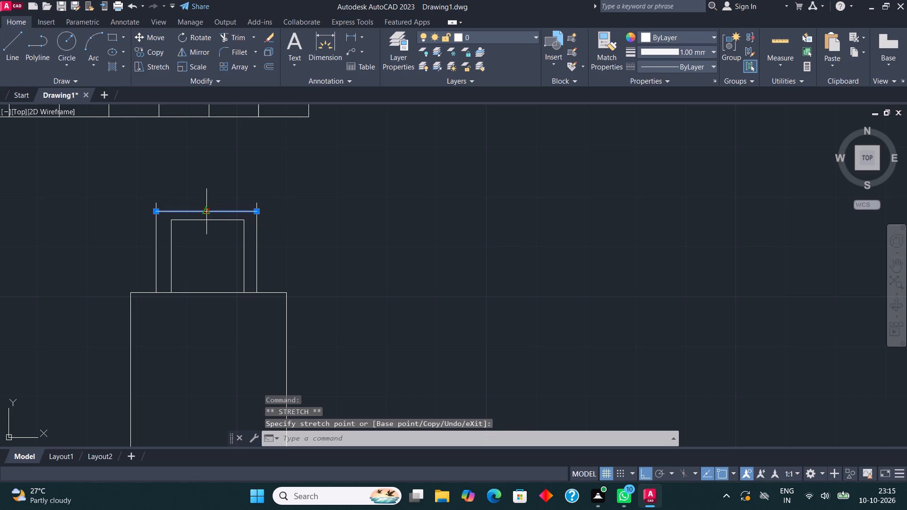
left_click(205, 206)
scroll(199, 208, "up", 4)
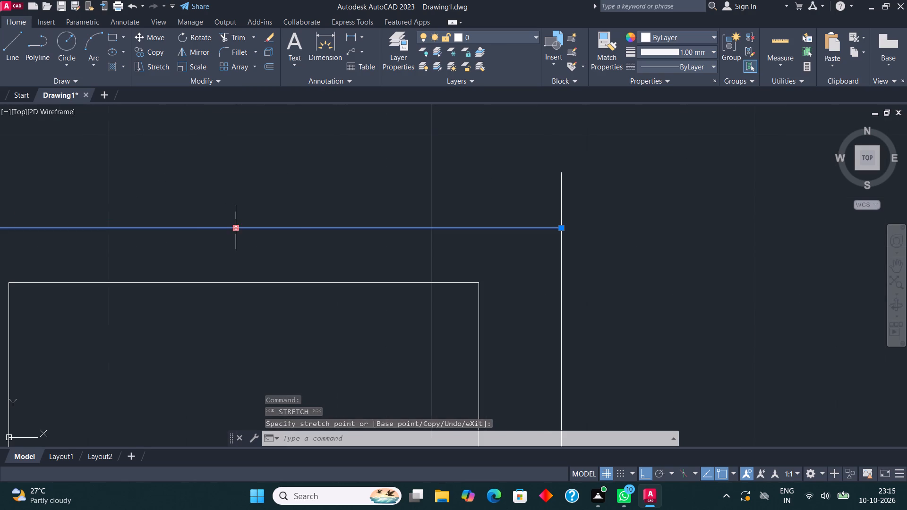
left_click(233, 228)
left_click(232, 214)
scroll(270, 182, "down", 2)
key("Escape")
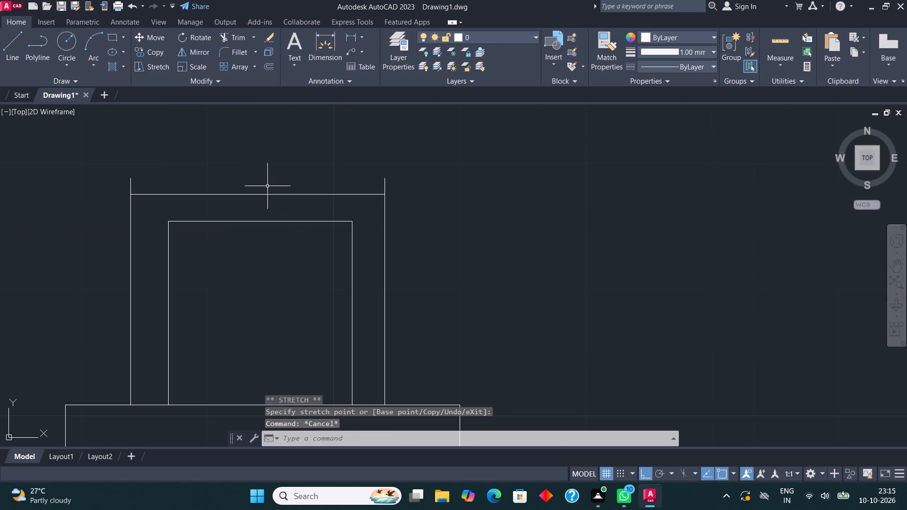
Trim the ends of both chair side lines that extend above the backrest line.
left_click(228, 36)
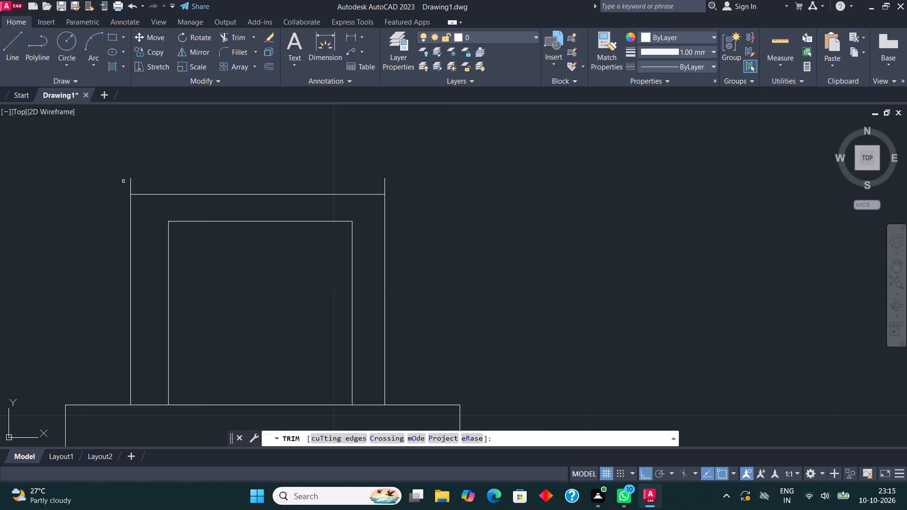
left_click(121, 183)
left_click(398, 187)
scroll(367, 174, "down", 3)
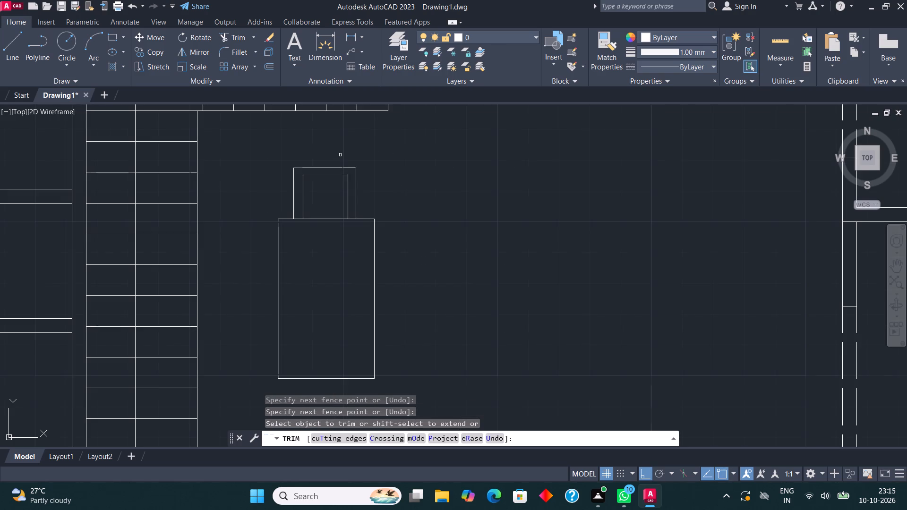
scroll(340, 155, "up", 3)
key("Escape")
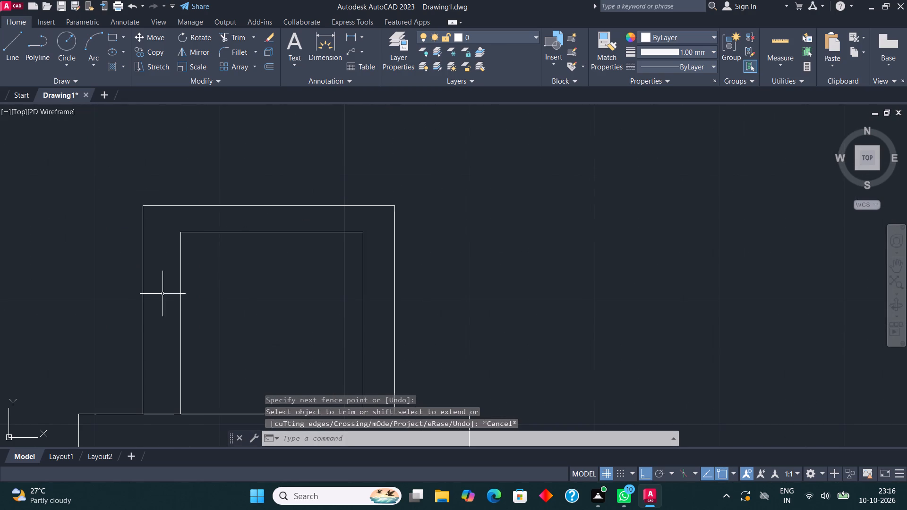
Shift both side lines of the chair outline inward, closer to the seat, to form narrow armrests.
left_click(143, 301)
left_click(141, 310)
left_click(155, 313)
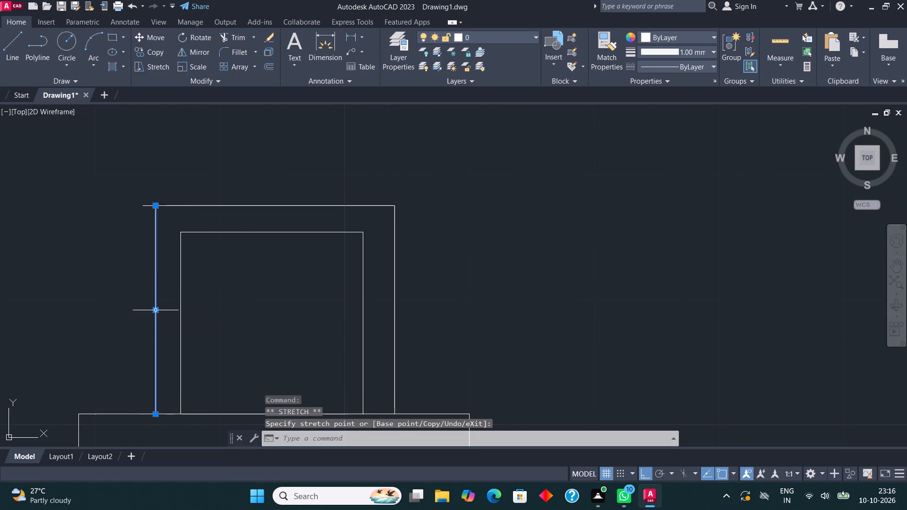
key("Escape")
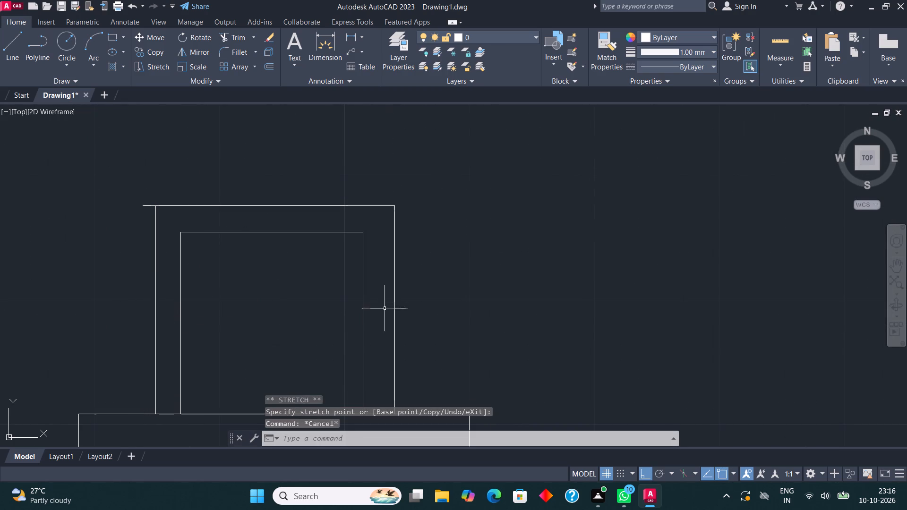
left_click(395, 316)
left_click(394, 310)
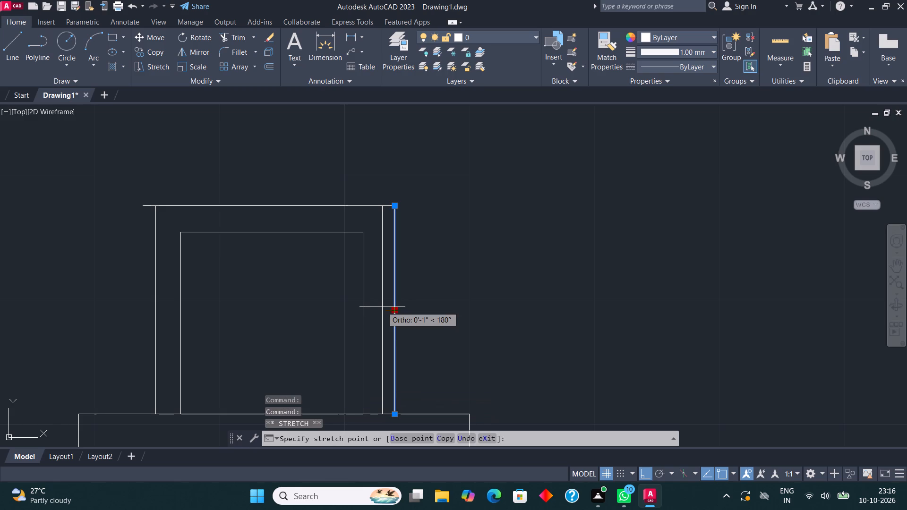
left_click(386, 306)
key("Escape")
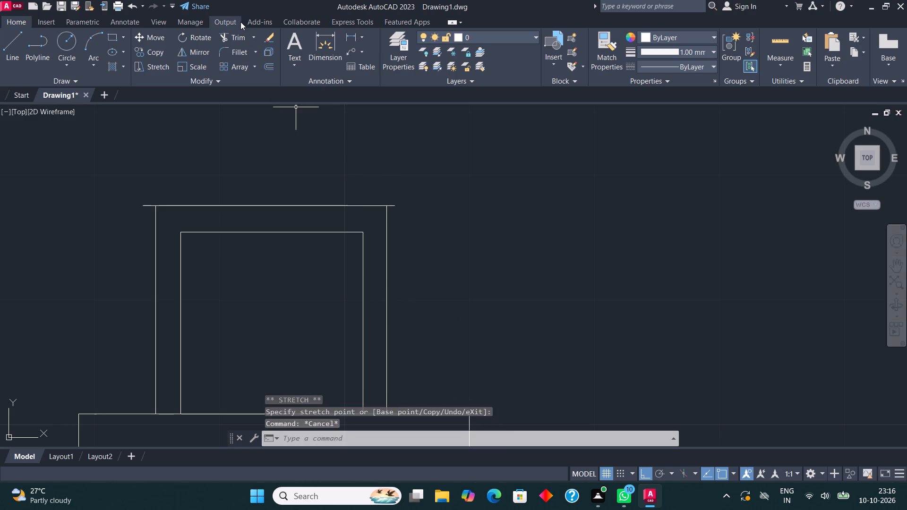
Trim the backrest line's two overhanging ends back to the chair's side lines.
left_click(242, 31)
left_click_drag(156, 186, 151, 196)
left_click(137, 233)
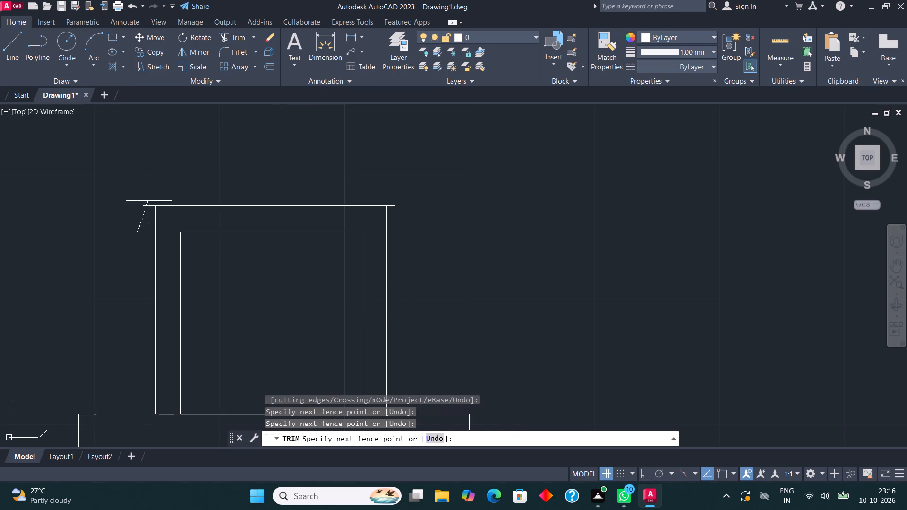
left_click(155, 183)
left_click_drag(384, 190, 391, 195)
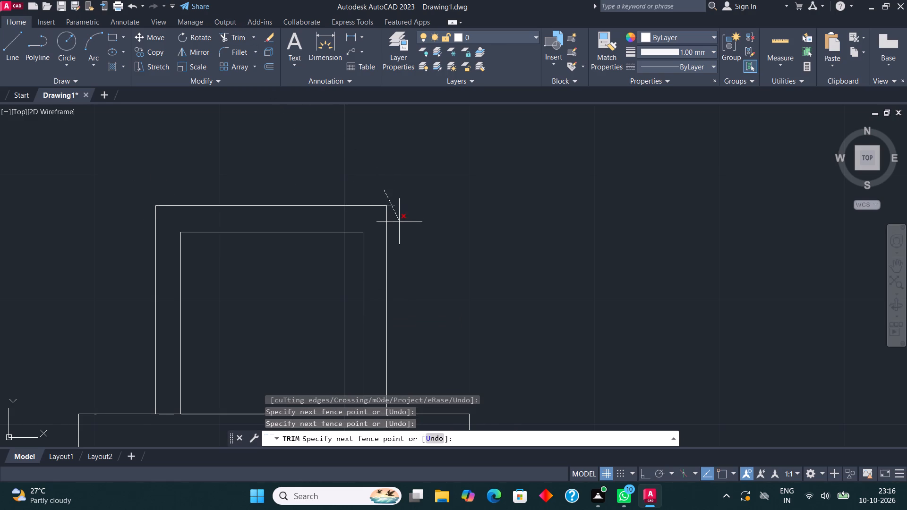
left_click(399, 225)
scroll(385, 171, "down", 3)
scroll(388, 200, "up", 1)
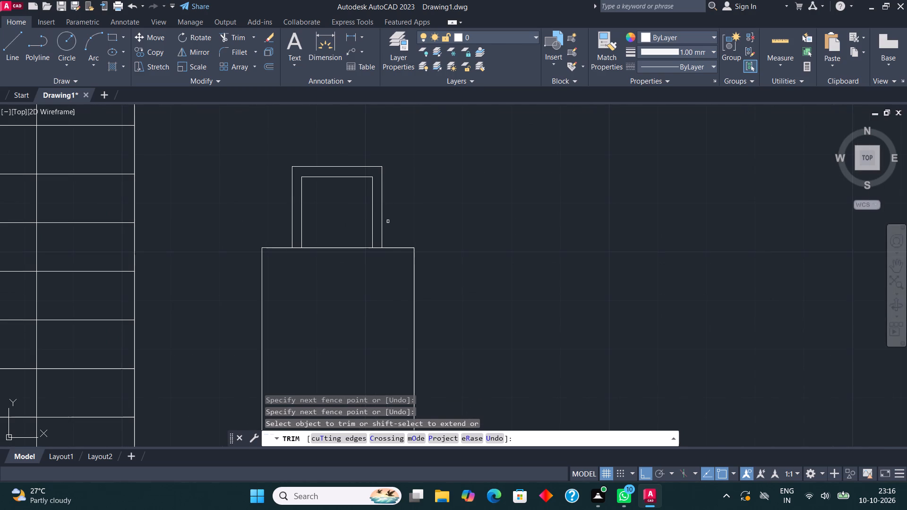
key("Escape")
Mirror the whole chair about the table's horizontal centreline to its lower end, keeping the original.
left_click(408, 225)
left_click(277, 145)
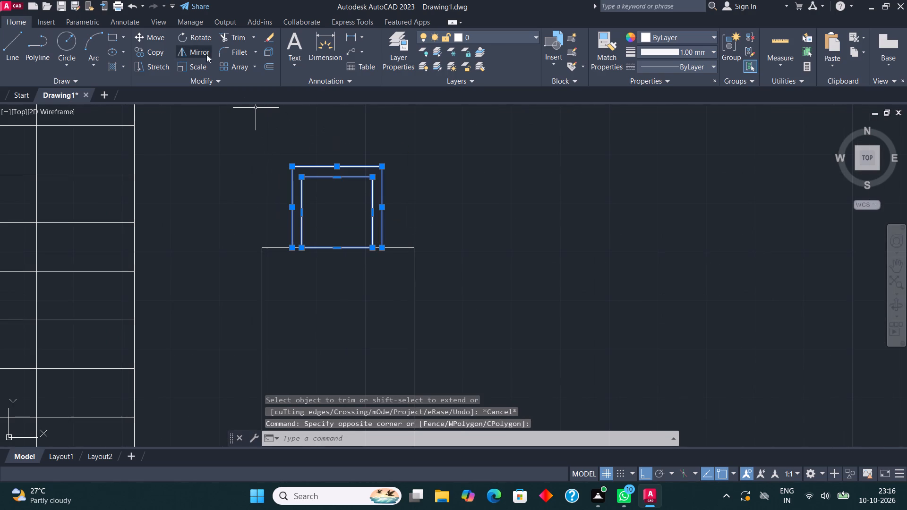
left_click(204, 50)
scroll(262, 111, "down", 1)
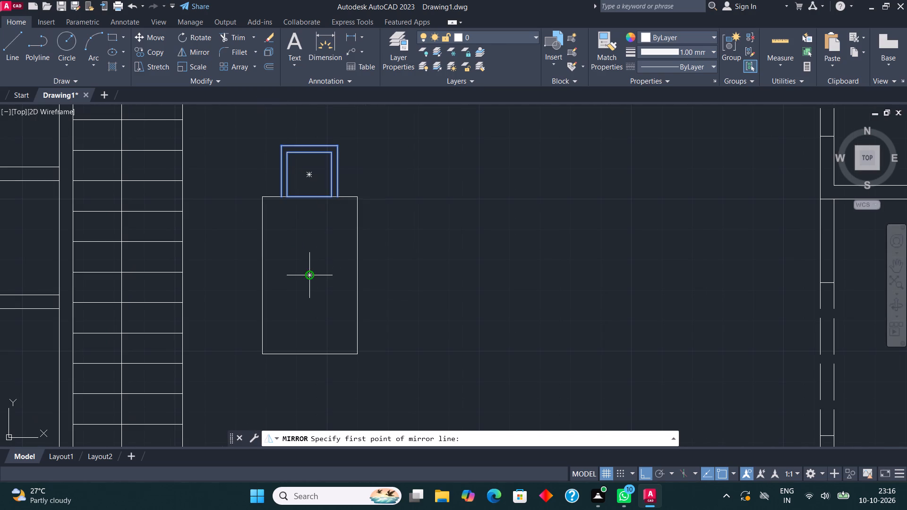
left_click(309, 277)
left_click(242, 273)
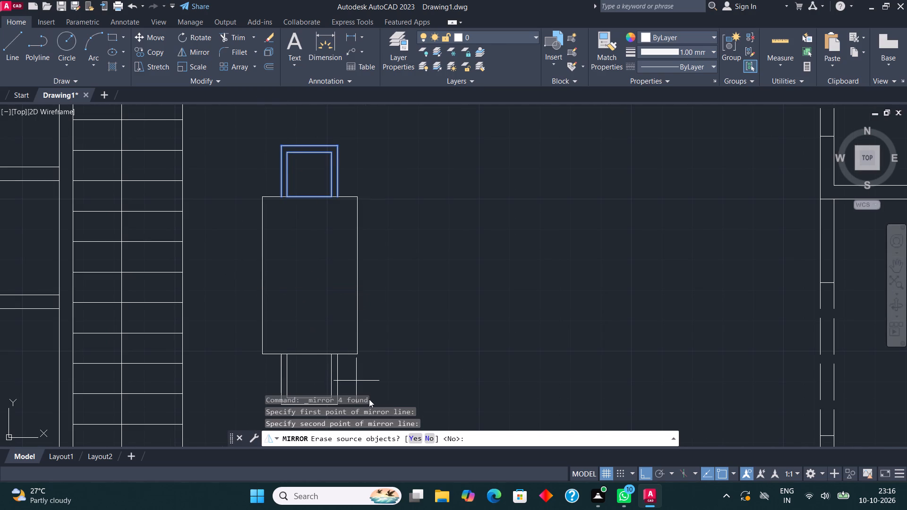
left_click(428, 439)
Copy the upper chair horizontally into the open hall area to the right of the table.
left_click(343, 183)
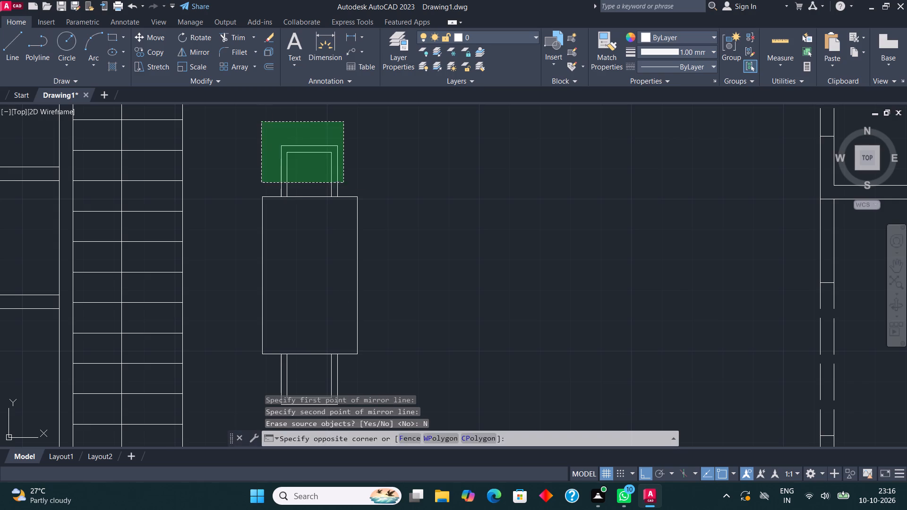
left_click(261, 122)
left_click(142, 51)
left_click(294, 190)
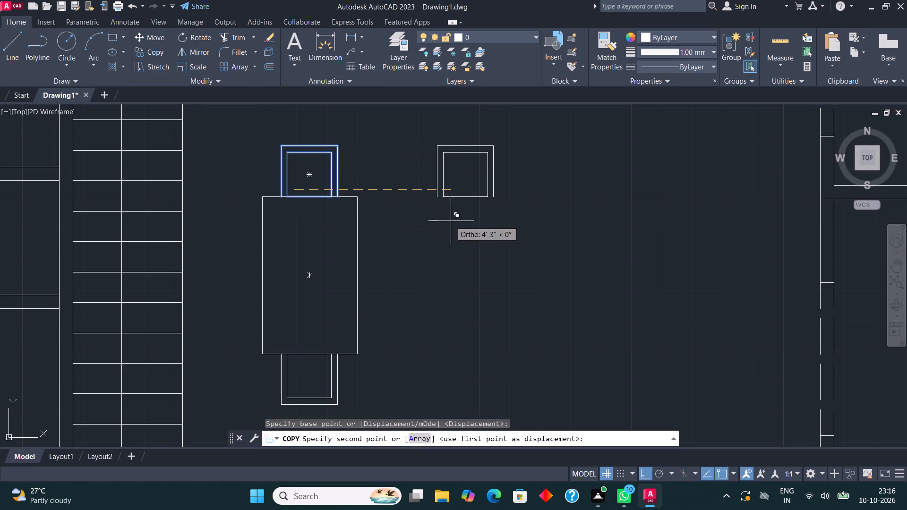
left_click(494, 234)
key("Escape")
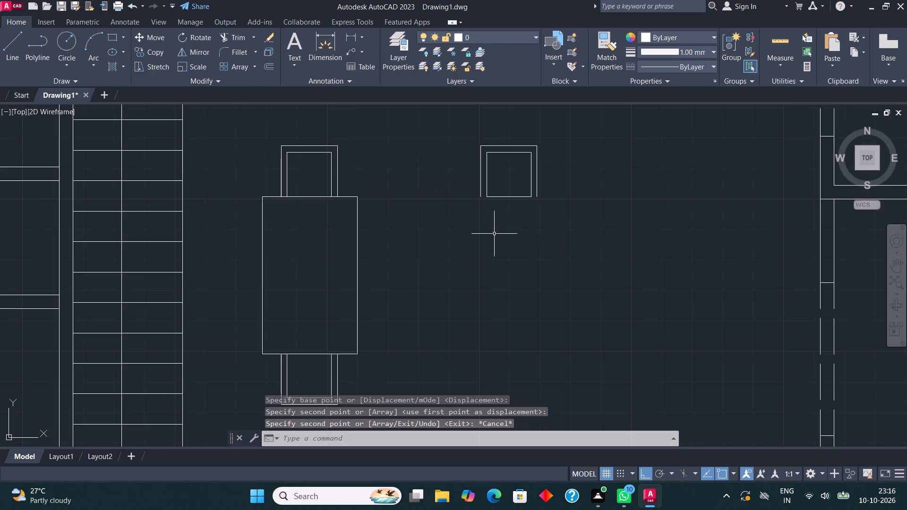
Rotate the copied chair a quarter turn clockwise so its open side faces the table.
scroll(494, 234, "down", 1)
middle_click_drag(480, 231, 468, 242)
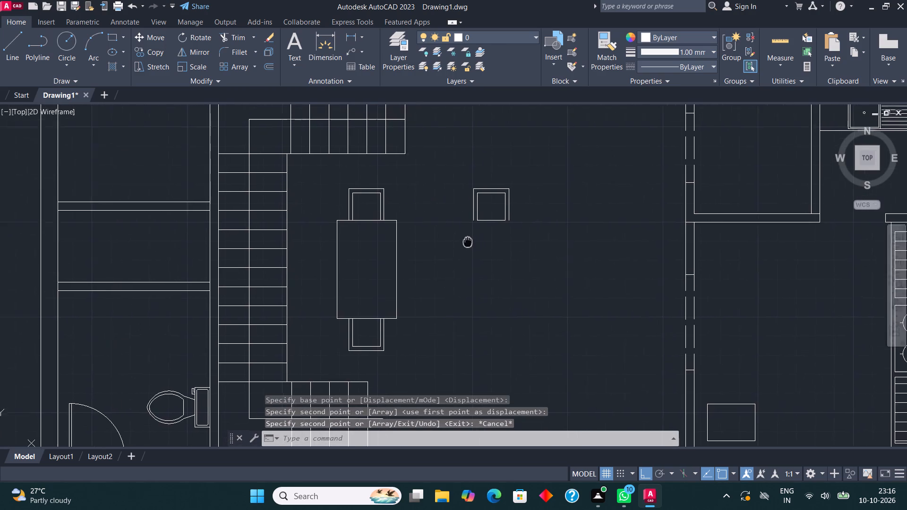
middle_click_drag(468, 242, 473, 255)
left_click_drag(526, 253, 521, 245)
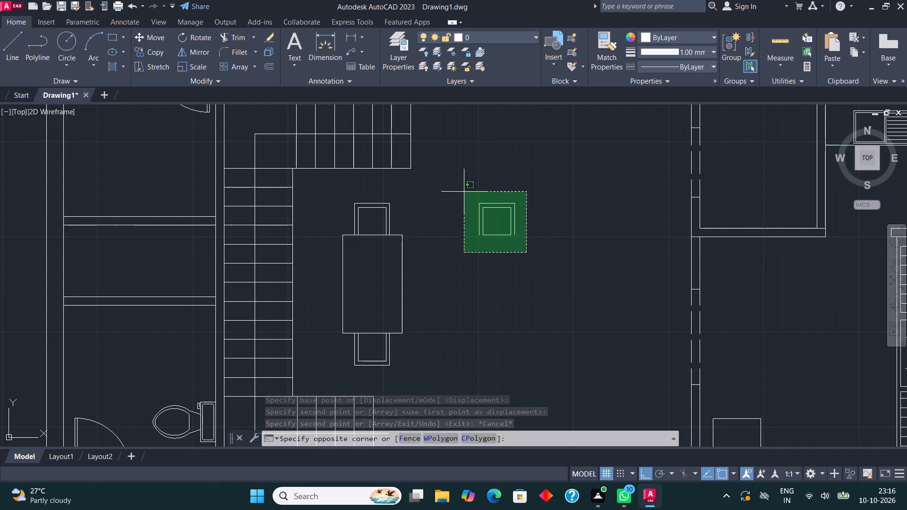
left_click(455, 187)
left_click(201, 34)
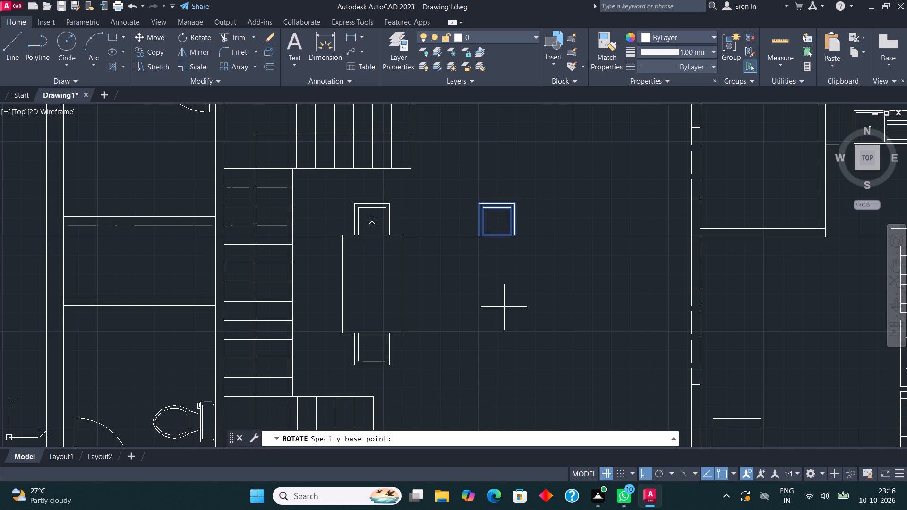
left_click(485, 279)
left_click(489, 308)
Move the rotated chair so its open side sits against the lower half of the dining table's right edge.
left_click_drag(581, 334, 570, 318)
left_click(495, 254)
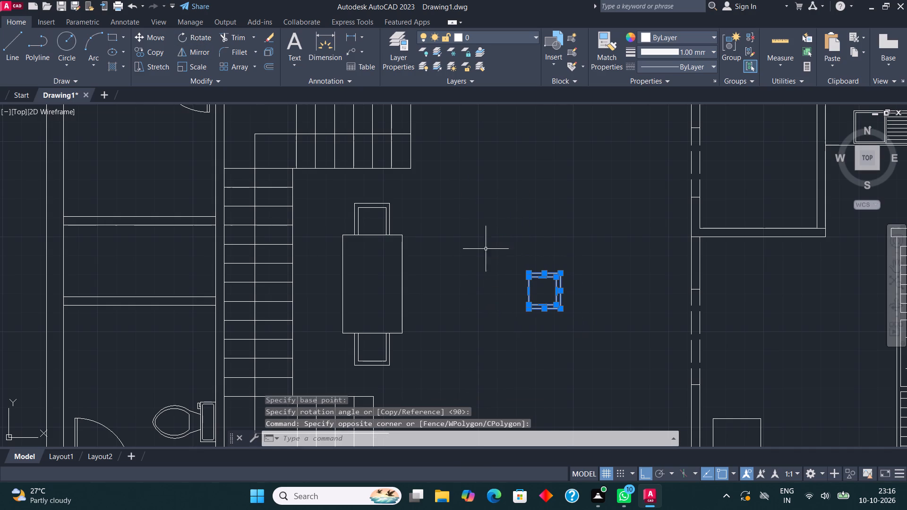
left_click(159, 33)
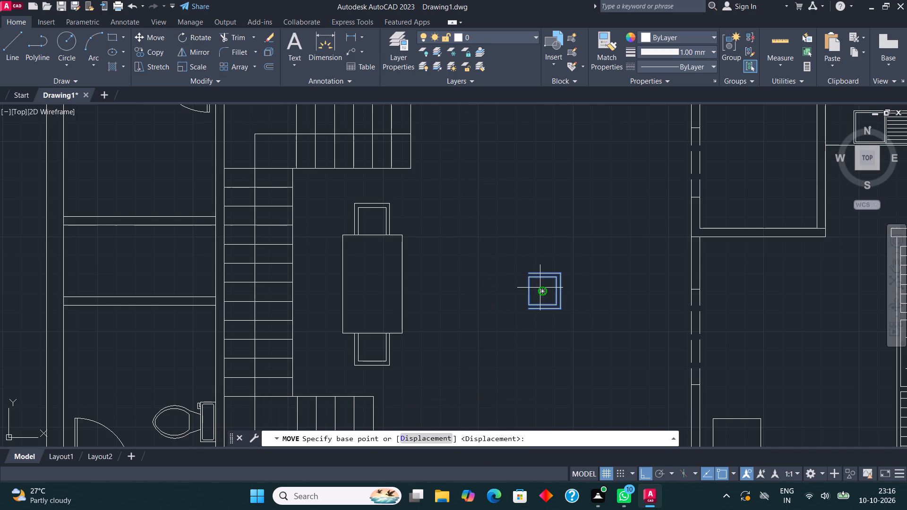
scroll(525, 273, "up", 3)
left_click(530, 275)
scroll(530, 275, "down", 2)
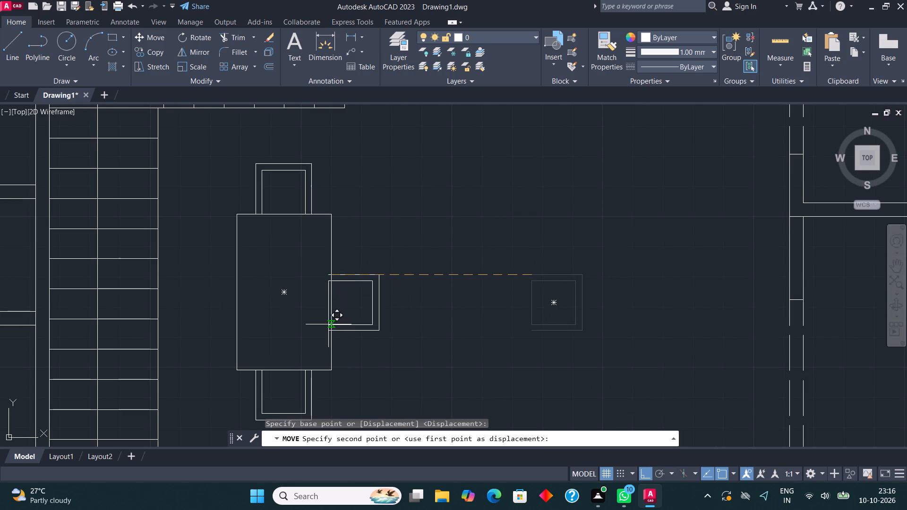
key("F8")
scroll(328, 324, "up", 1)
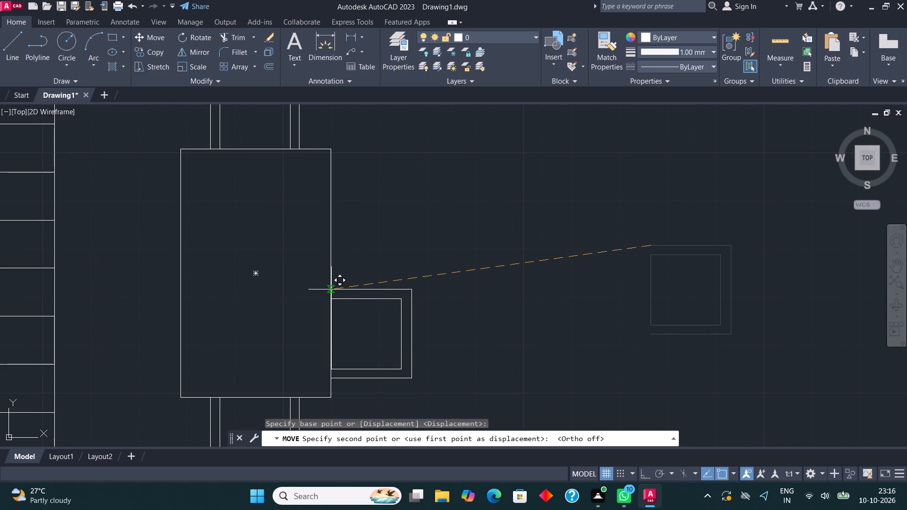
left_click(331, 289)
Copy the side chair straight up along the table's right edge, leaving a small gap between the two chairs.
left_click(427, 375)
left_click(387, 307)
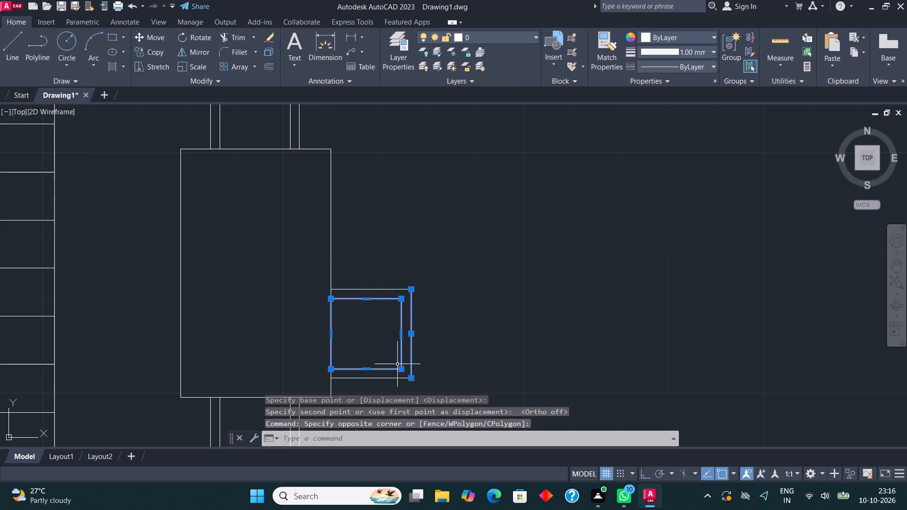
left_click(407, 383)
left_click(383, 256)
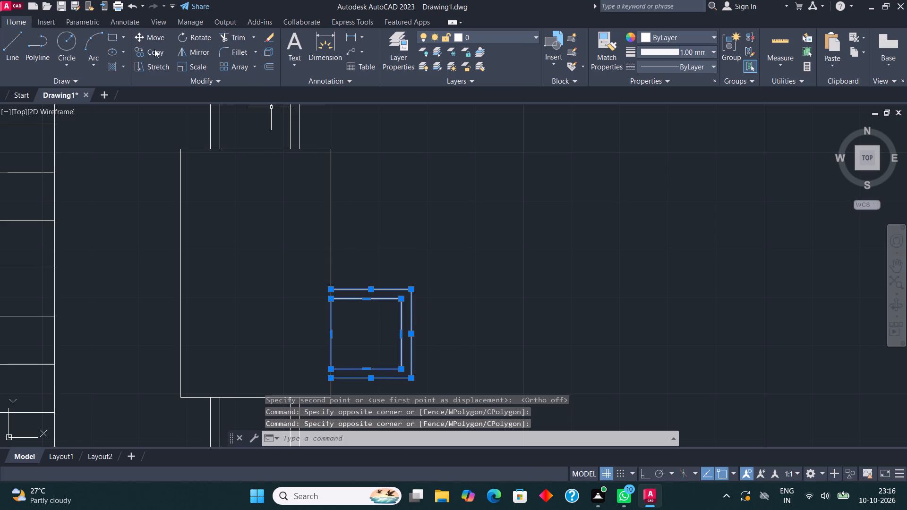
left_click(154, 49)
left_click(330, 288)
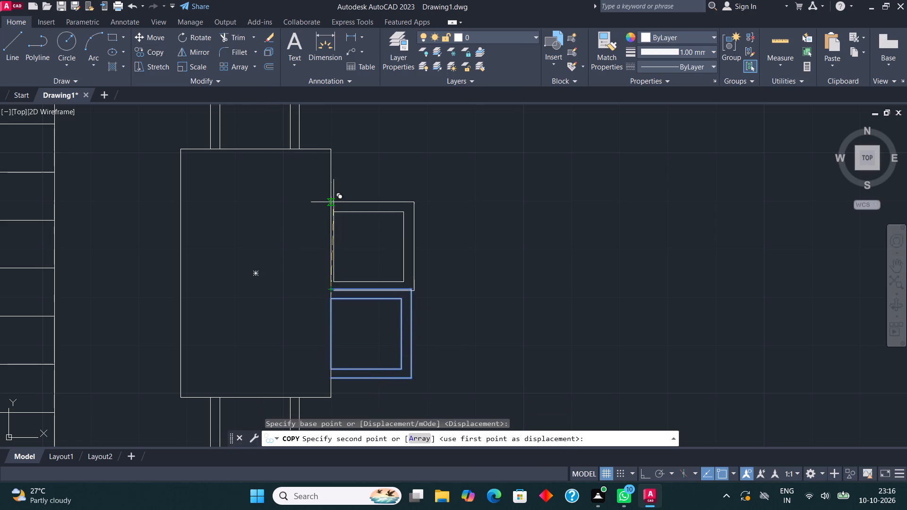
left_click(330, 174)
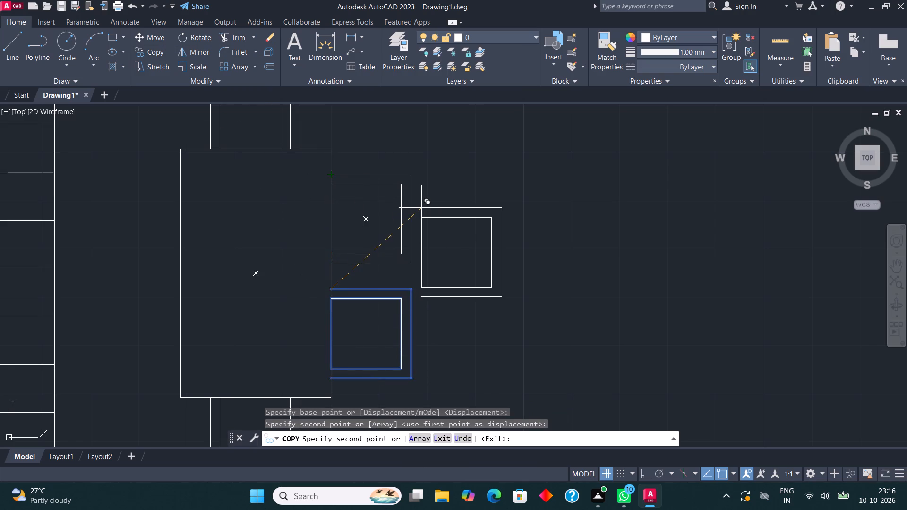
key("Escape")
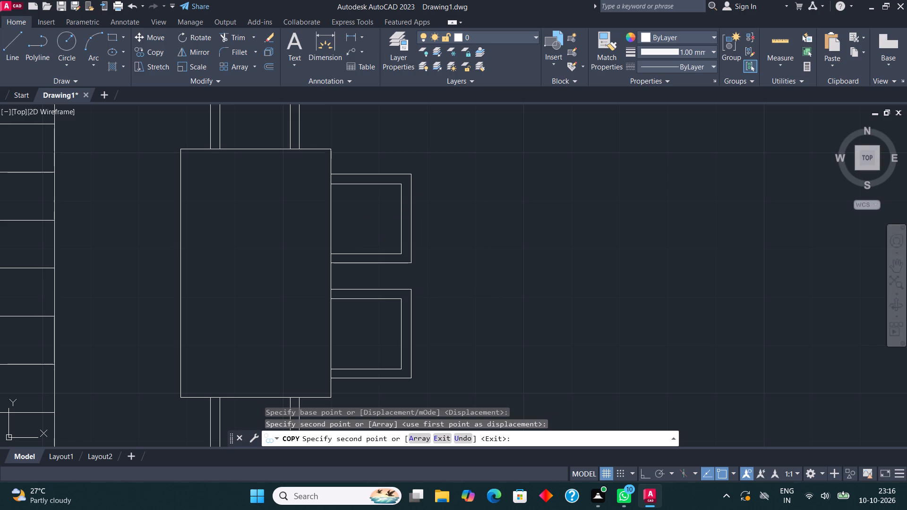
Mirror both right-side chairs about the table's vertical centreline to its left side, keeping the originals.
scroll(457, 201, "down", 1)
left_click(449, 322)
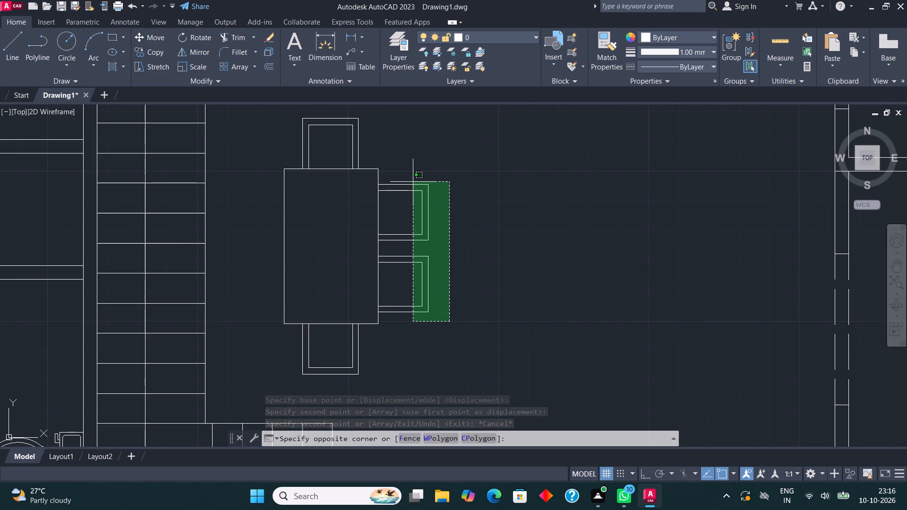
left_click(403, 170)
left_click(203, 51)
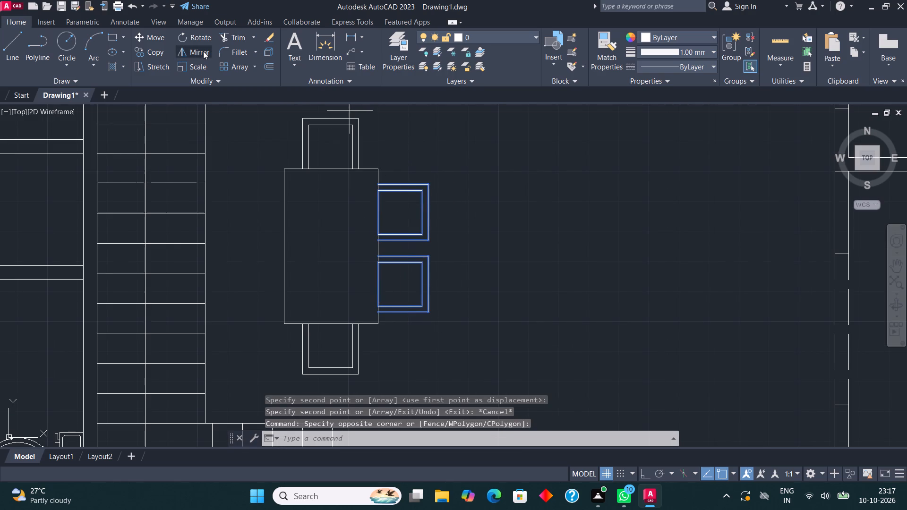
left_click(333, 246)
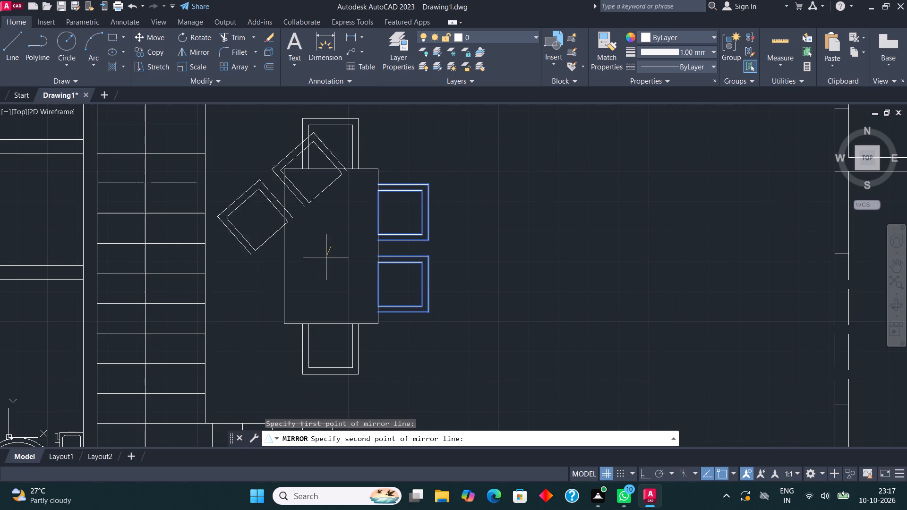
key("F8")
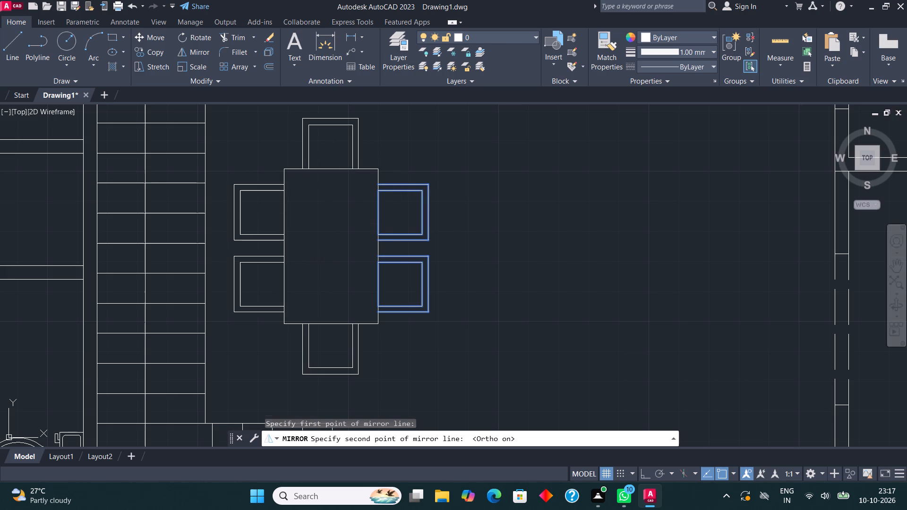
left_click(327, 273)
left_click(430, 438)
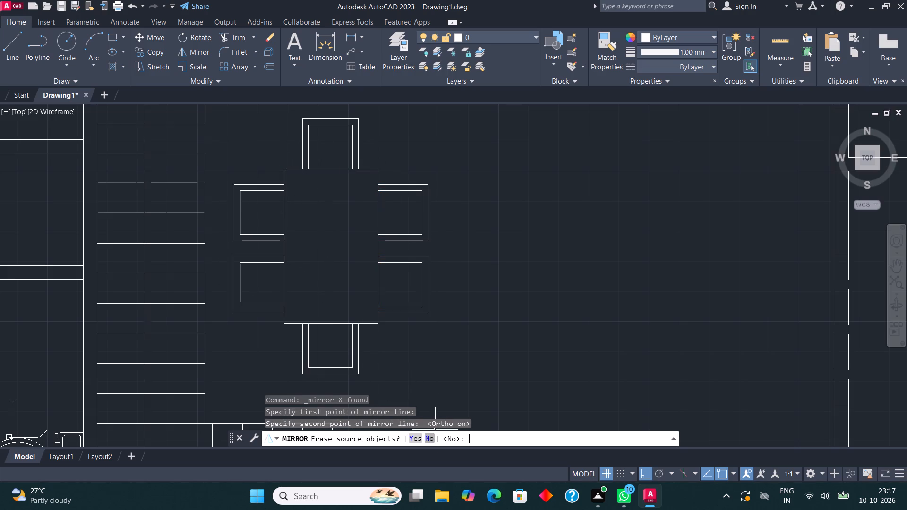
Examine the floor plan around the dining hall, staircase, kitchen, front rooms, entrance and car parking.
scroll(354, 301, "down", 1)
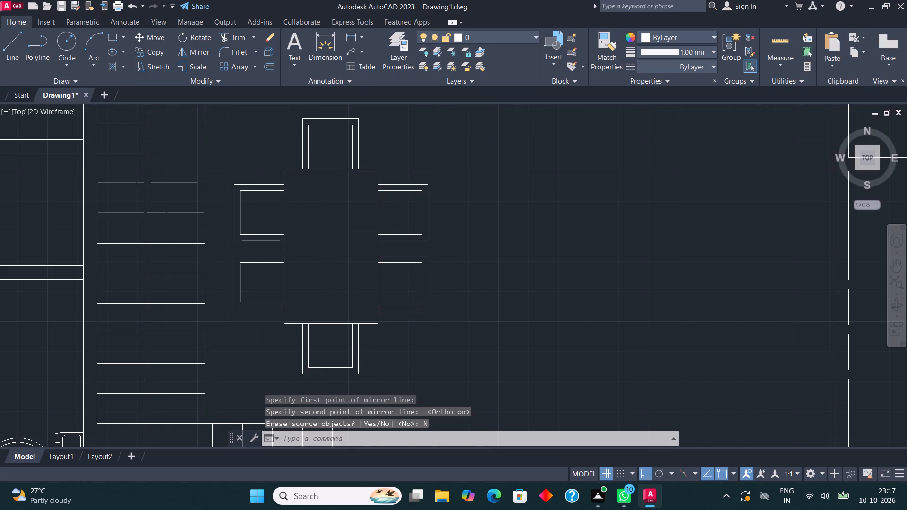
scroll(354, 301, "down", 1)
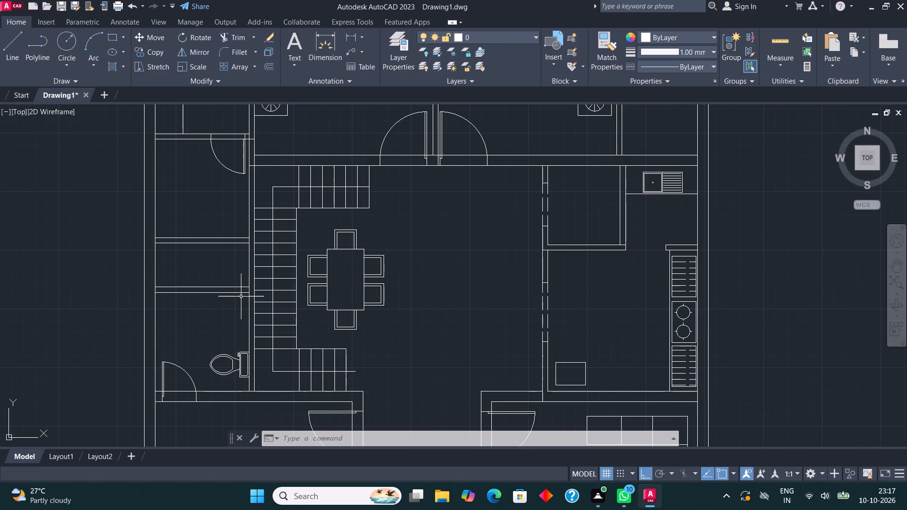
scroll(243, 299, "down", 1)
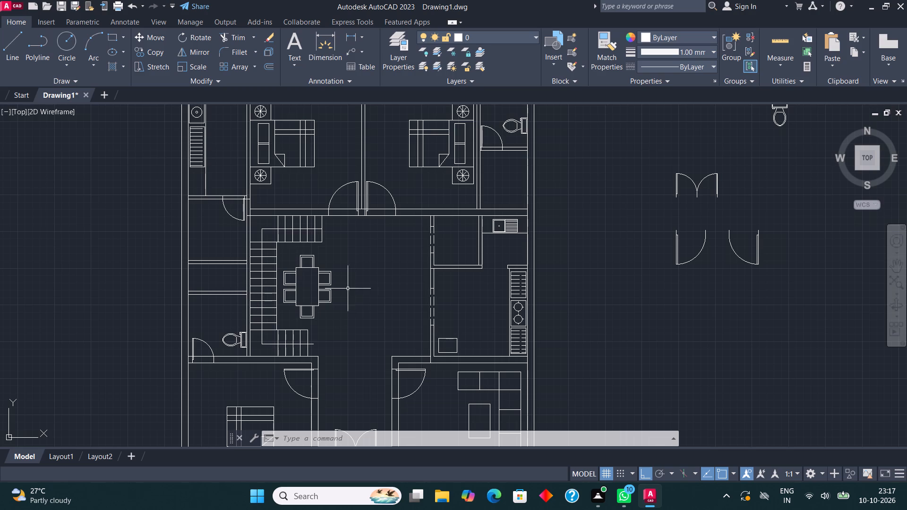
middle_click_drag(344, 282, 338, 249)
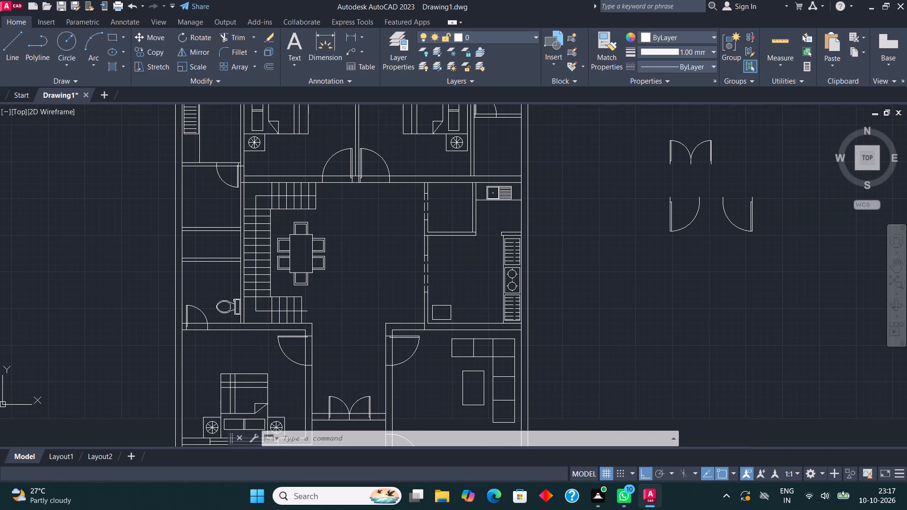
middle_click_drag(365, 246, 396, 167)
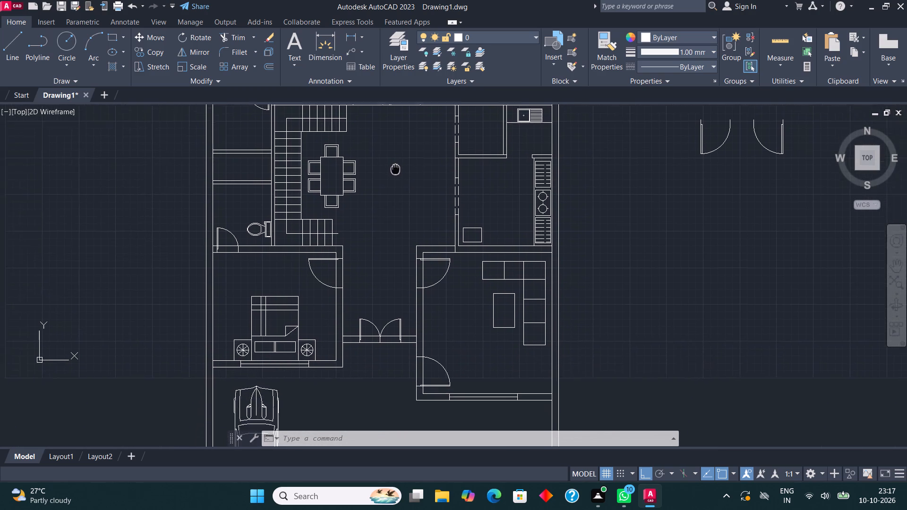
middle_click_drag(396, 167, 400, 149)
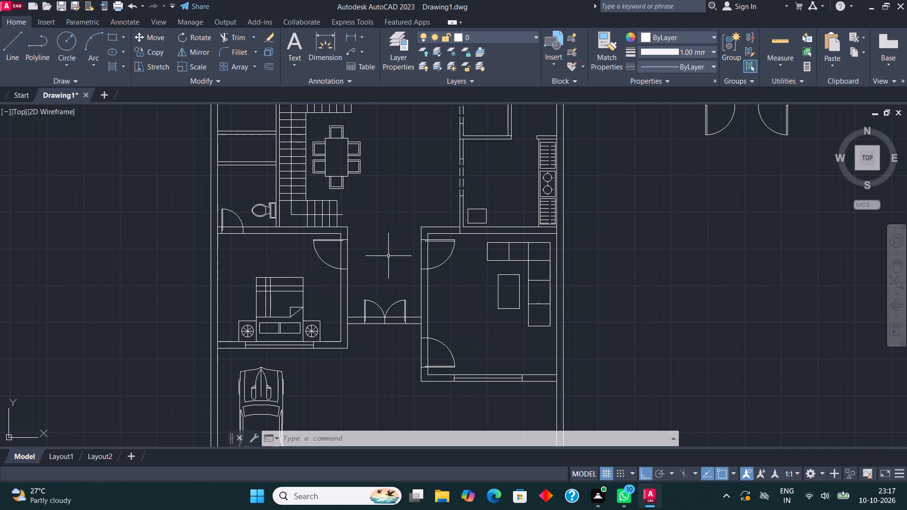
middle_click_drag(381, 297, 385, 200)
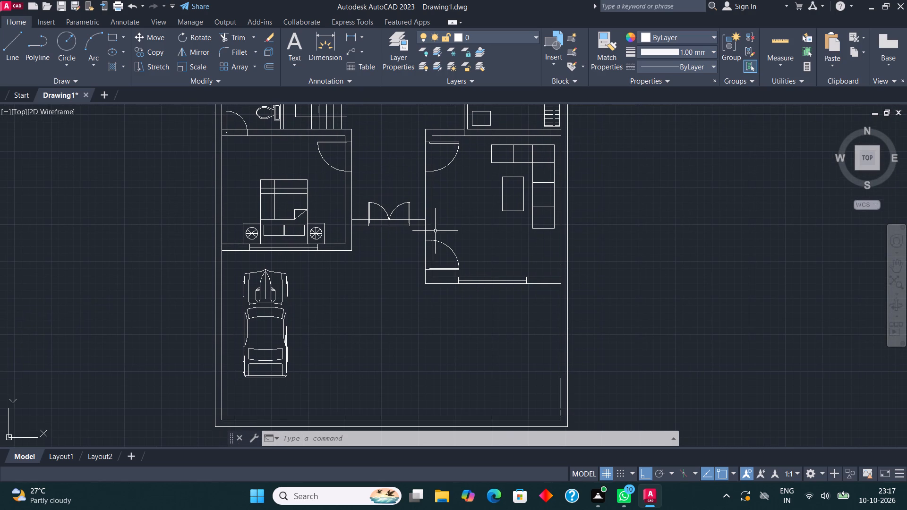
middle_click_drag(435, 230, 452, 377)
middle_click_drag(436, 291, 446, 392)
scroll(444, 387, "up", 1)
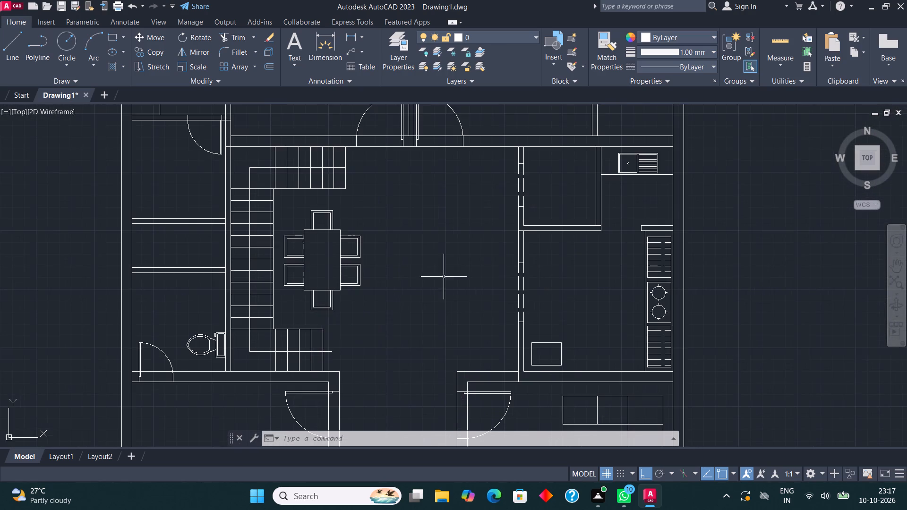
middle_click_drag(446, 251, 447, 352)
scroll(421, 276, "down", 1)
middle_click_drag(445, 325, 432, 257)
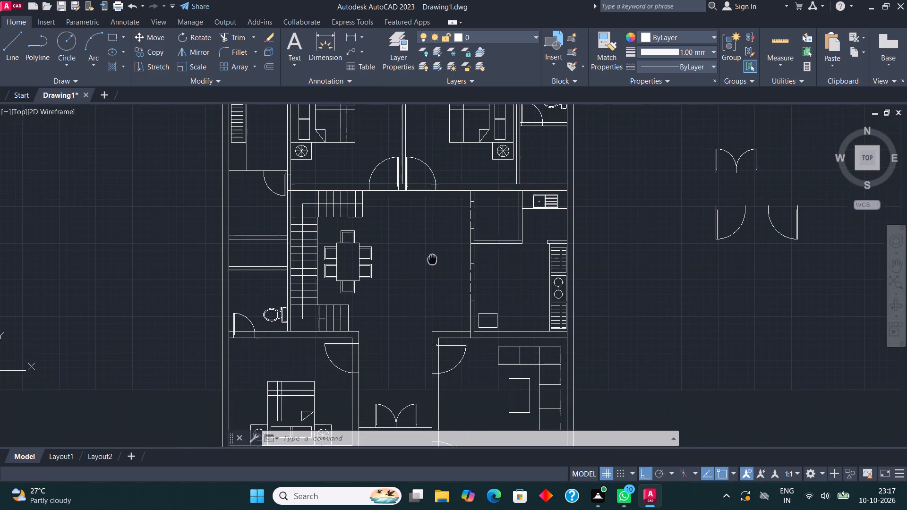
middle_click_drag(432, 257, 432, 255)
Make the ISO dash linetype ACAD_ISO02W100 the current linetype.
type("LI")
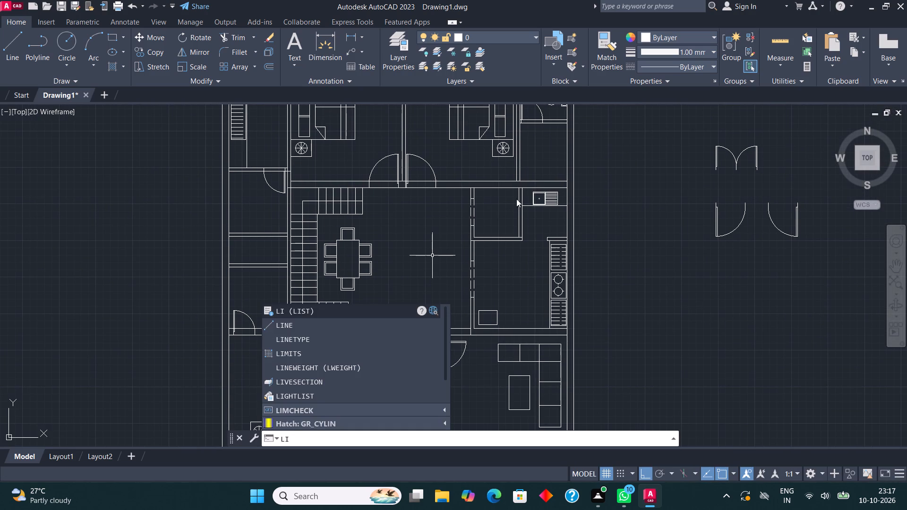
left_click(331, 337)
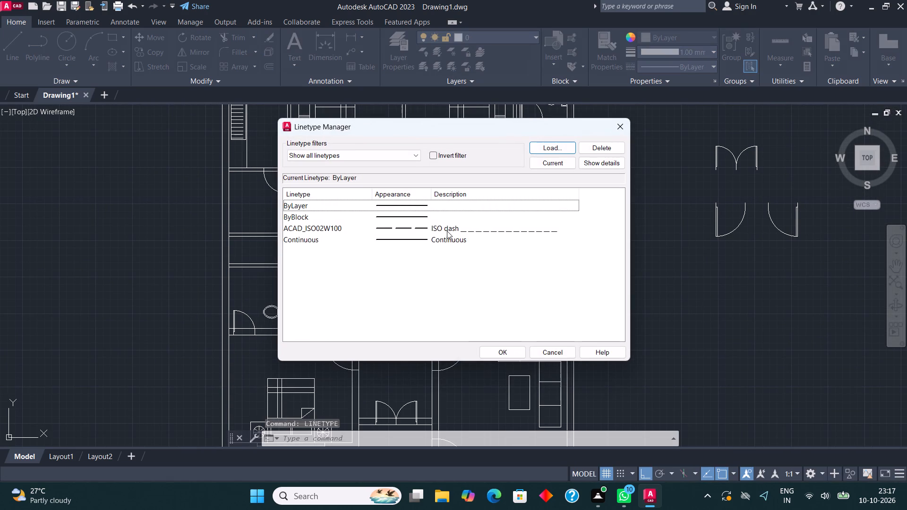
left_click(447, 232)
left_click(548, 156)
left_click(481, 352)
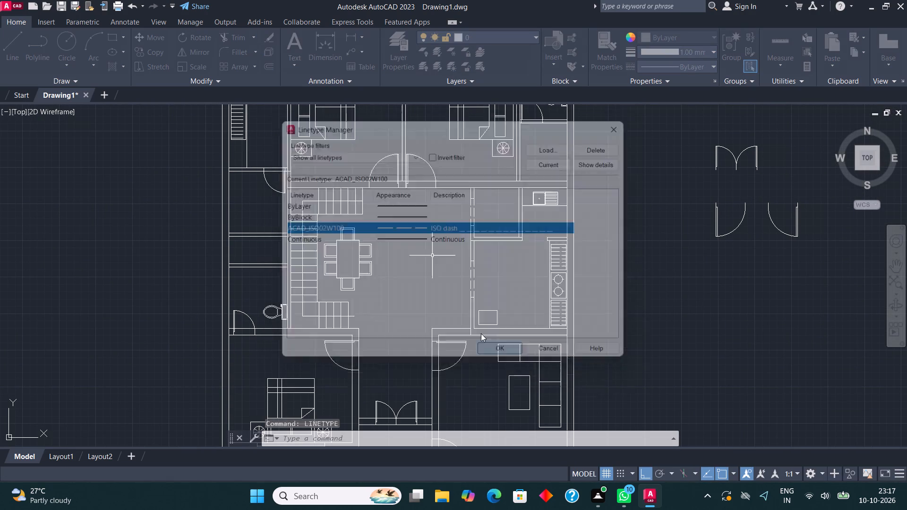
Draw a dashed line from the living room's outer lower-left corner horizontally across the entrance front, up to the bedroom's outer right wall line.
scroll(462, 302, "down", 2)
middle_click_drag(449, 288, 436, 253)
scroll(438, 306, "up", 3)
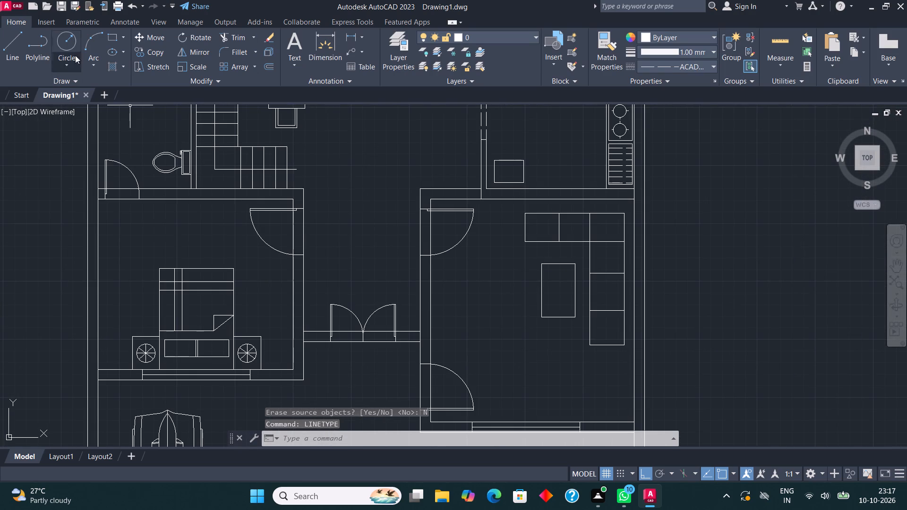
left_click(12, 44)
scroll(278, 216, "down", 1)
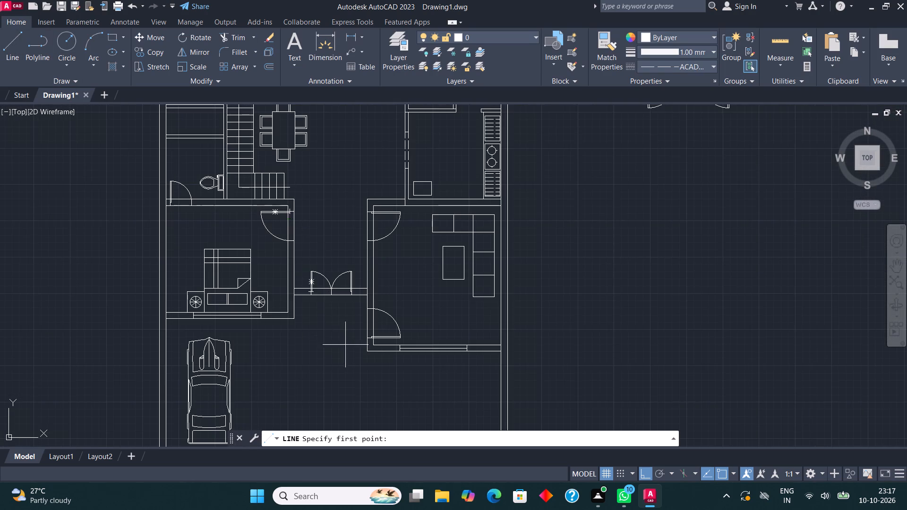
scroll(356, 352, "up", 2)
left_click(381, 349)
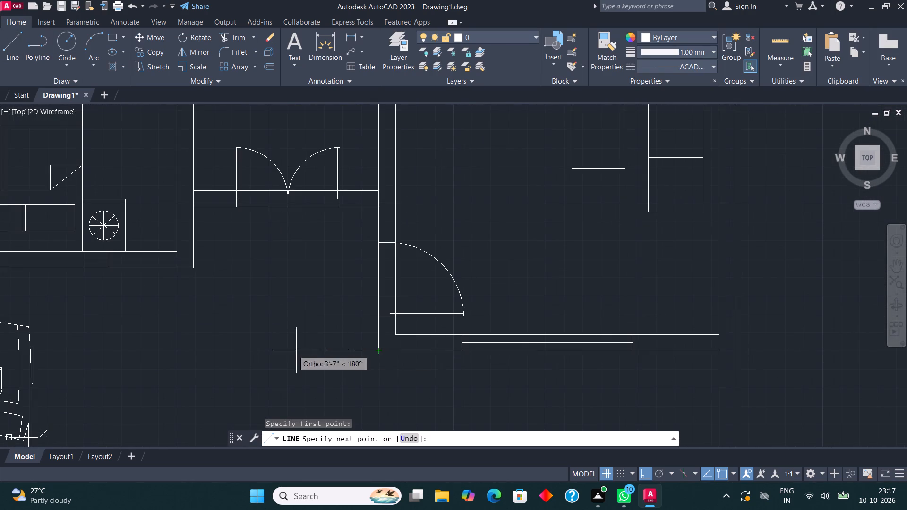
left_click(199, 320)
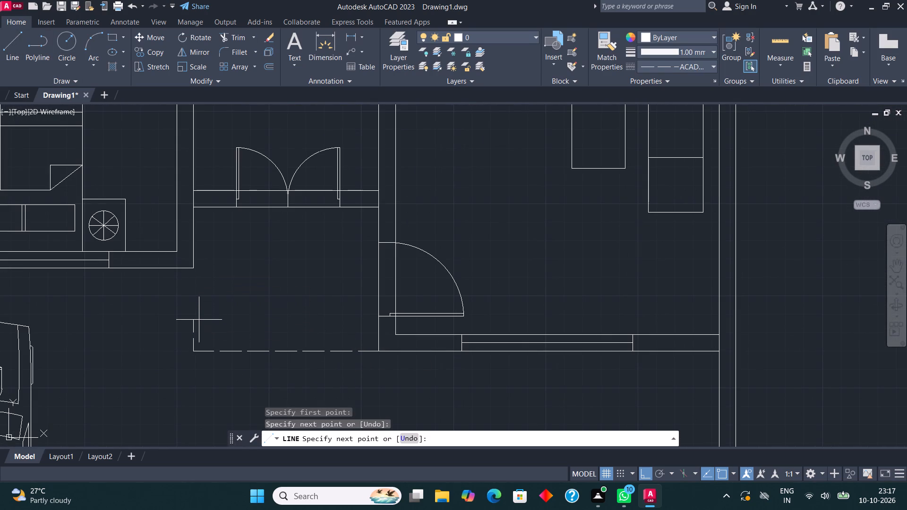
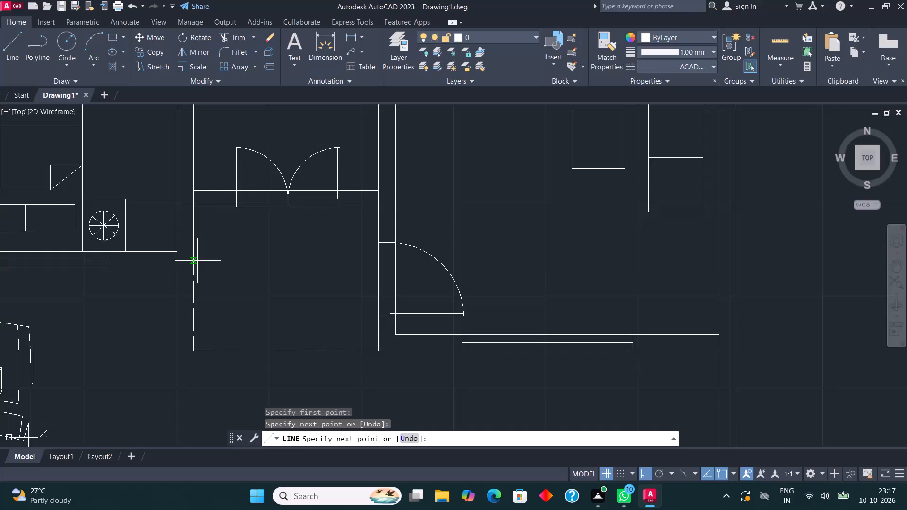
Finish the outer dashed porch outline by ending its vertical line at the bedroom's outer wall corner.
left_click(195, 270)
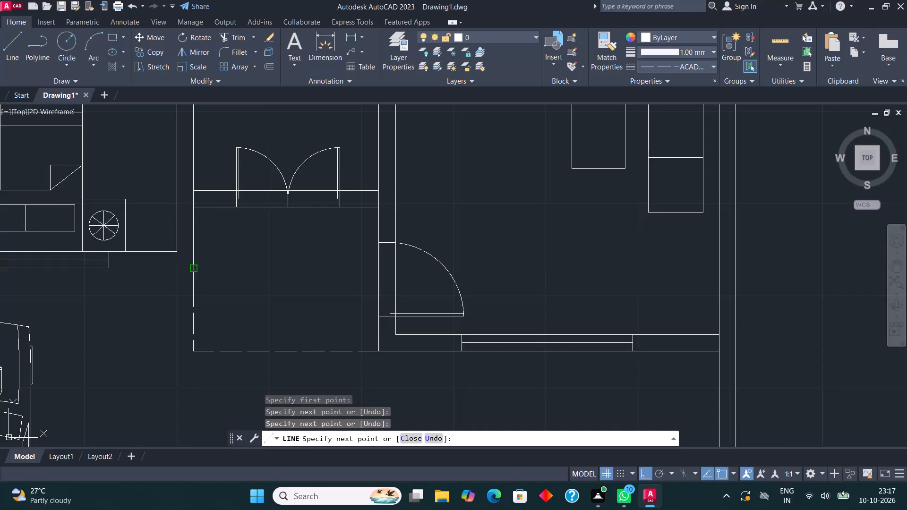
Draw the inner dashed porch outline from the living room's inner wall corner, across the porch and up to the double-door wall.
left_click(7, 37)
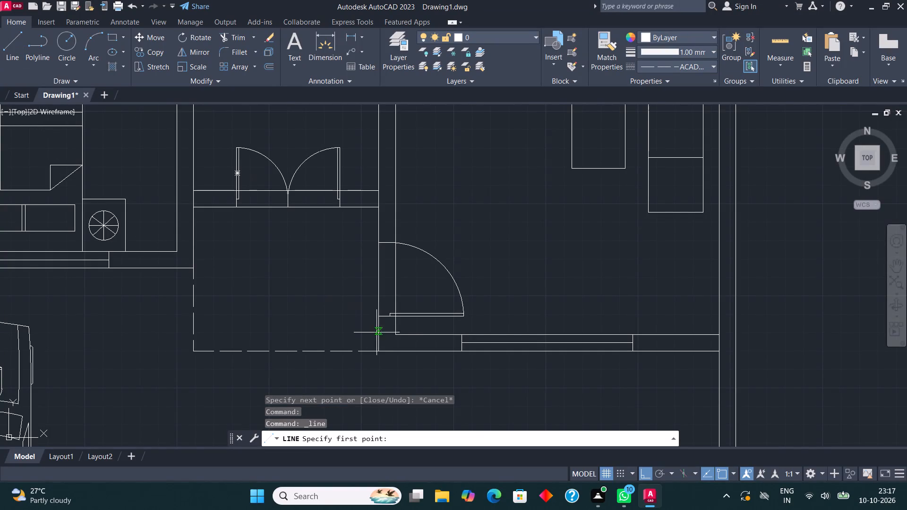
scroll(379, 334, "up", 2)
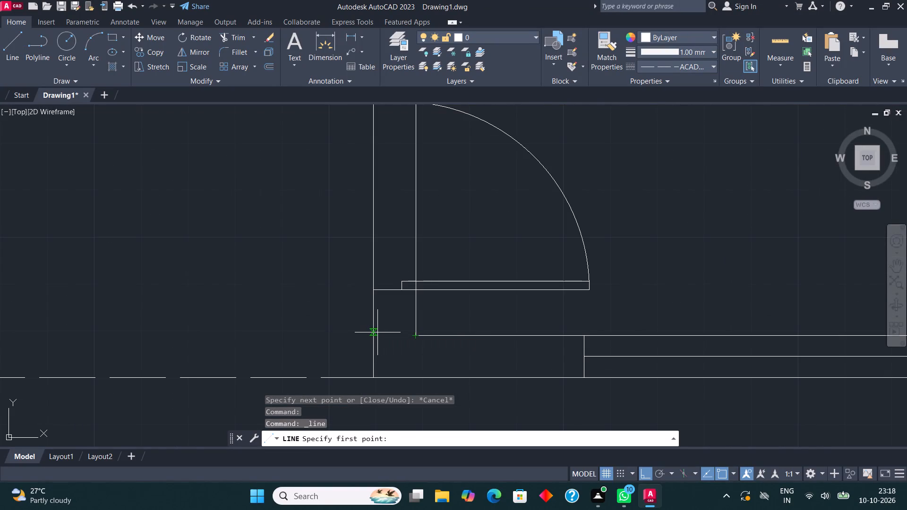
left_click(419, 335)
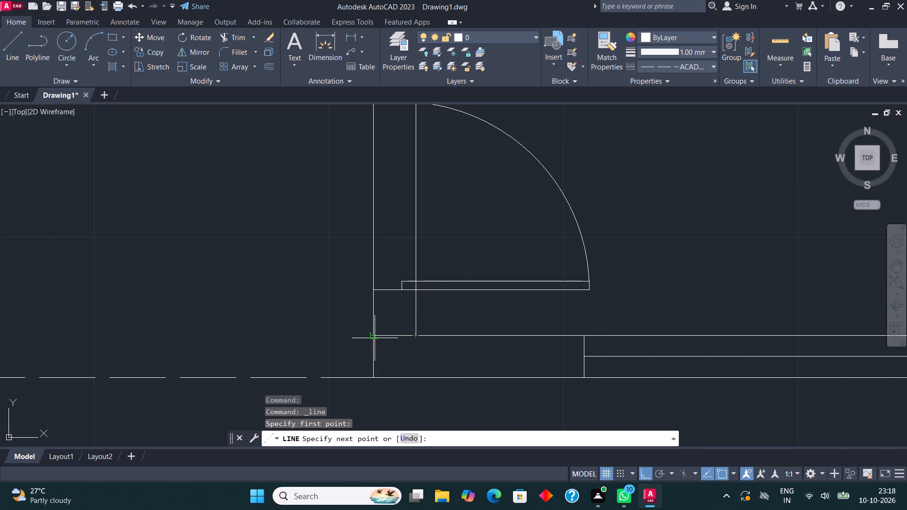
left_click(371, 338)
scroll(334, 341, "down", 2)
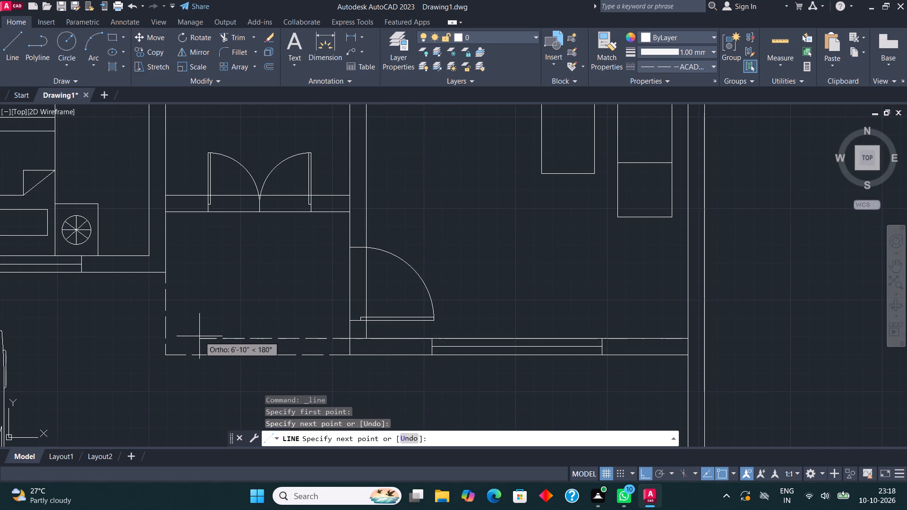
left_click(186, 336)
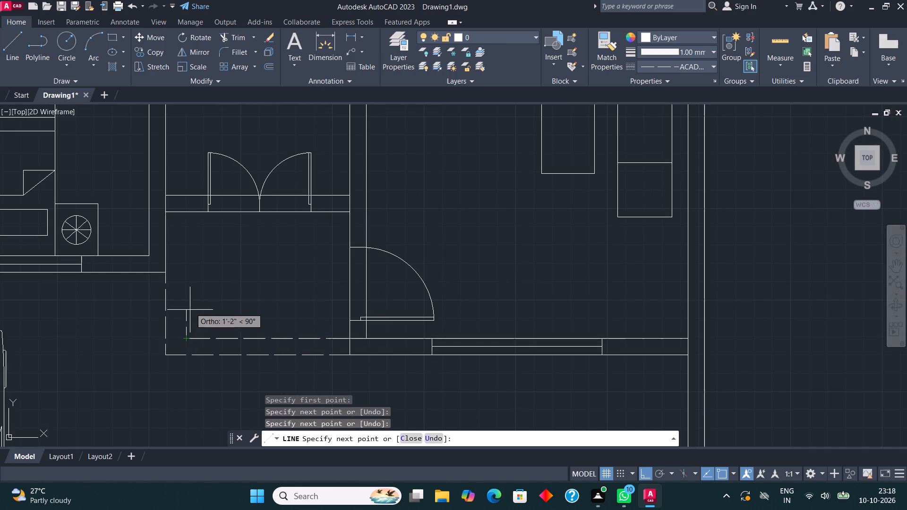
left_click(187, 210)
key("Escape")
Shift the inner vertical dashed line closer to the outer one, matching the spacing of the horizontal dashed pair.
left_click(187, 256)
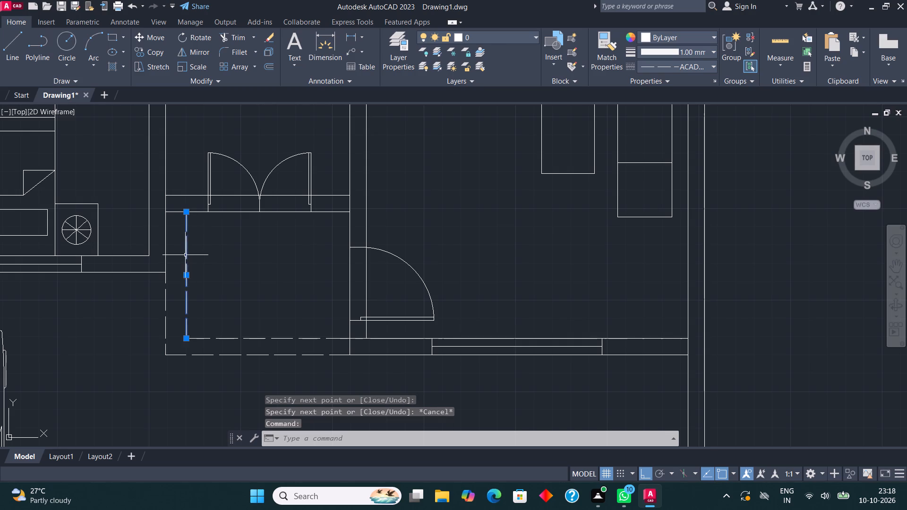
scroll(180, 289, "up", 2)
left_click(194, 257)
left_click(182, 256)
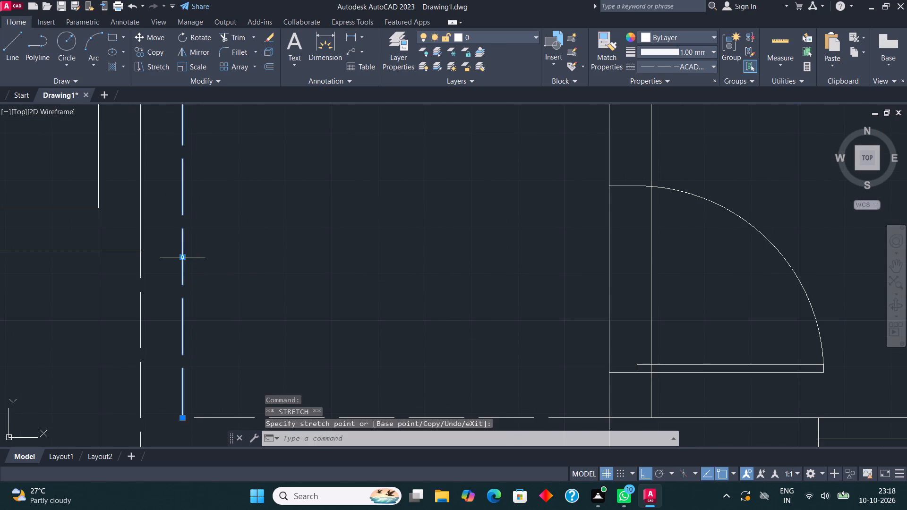
scroll(221, 257, "down", 2)
key("Escape")
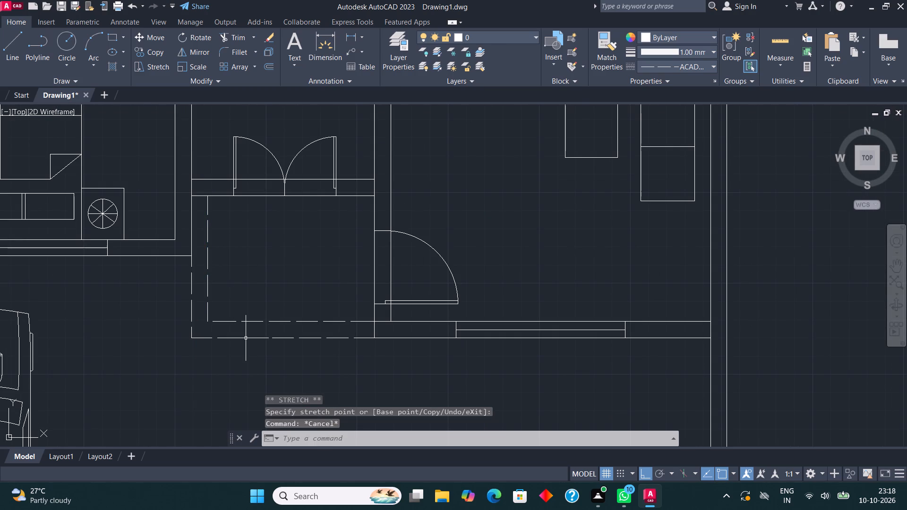
Fillet the inner vertical and horizontal dashed porch lines so they meet at the corner.
scroll(238, 317, "up", 1)
left_click(237, 55)
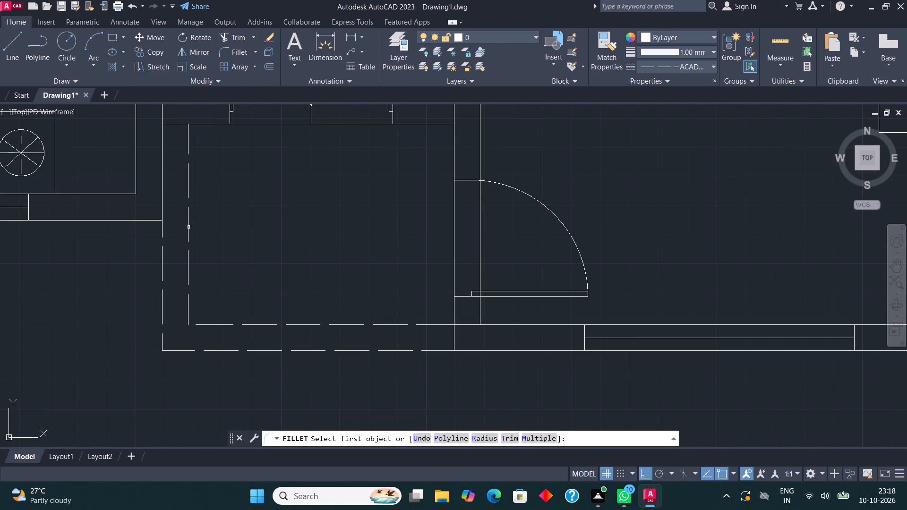
left_click(189, 295)
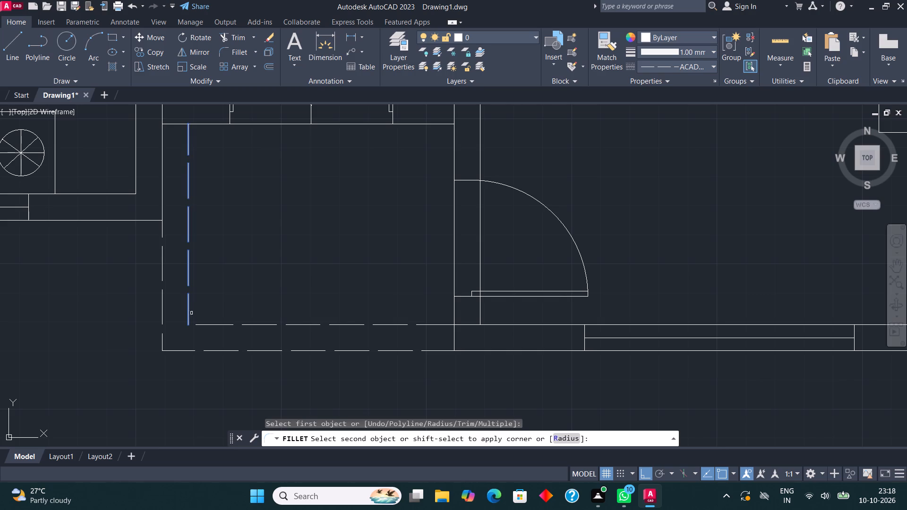
left_click(207, 325)
Look over the floor plan from the entrance porch up to the rear bedrooms and their toilets.
scroll(255, 262, "down", 2)
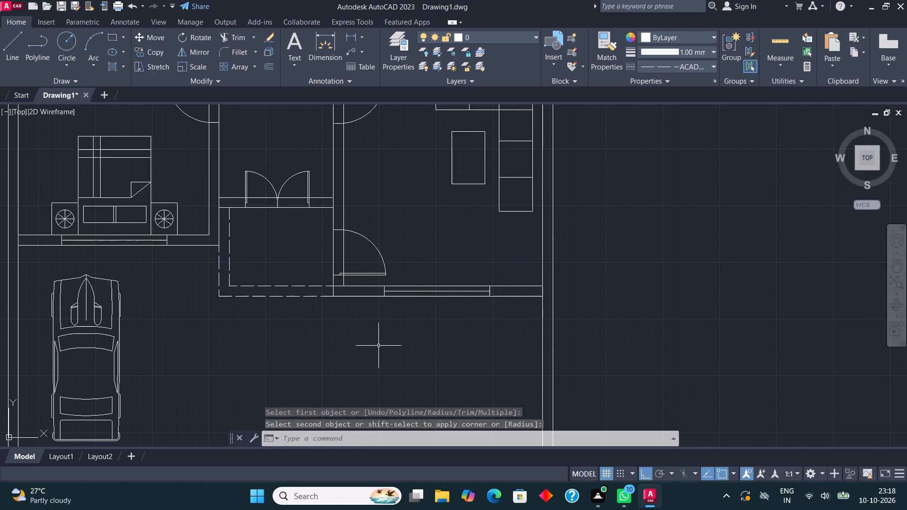
scroll(361, 366, "down", 1)
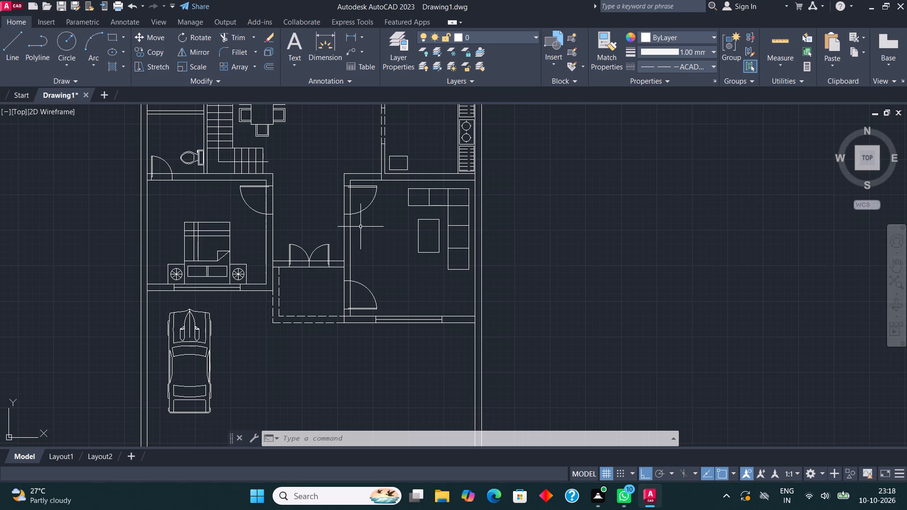
middle_click_drag(368, 221, 384, 235)
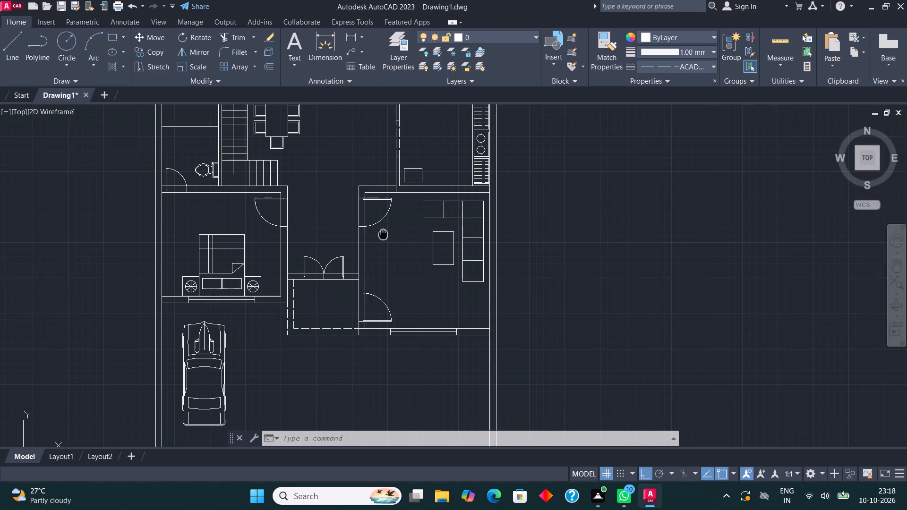
middle_click_drag(384, 235, 384, 249)
middle_click_drag(329, 174, 342, 292)
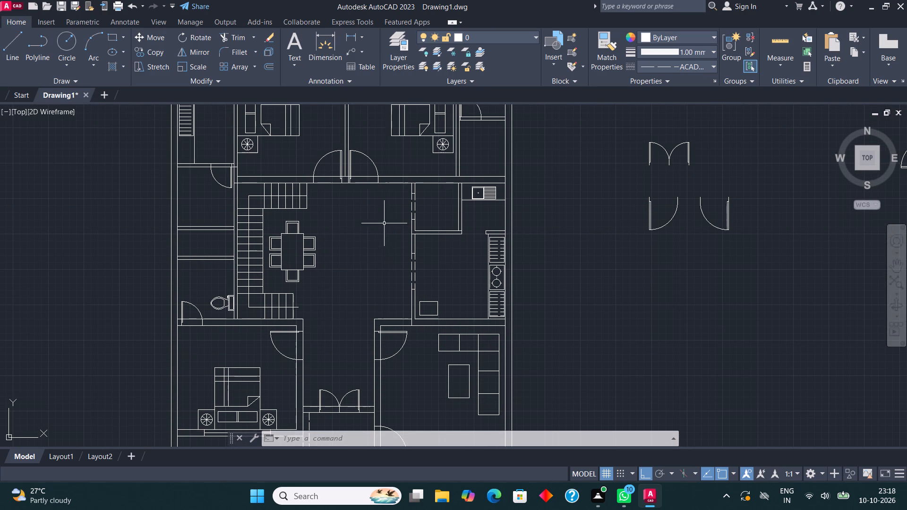
middle_click_drag(380, 200, 376, 331)
middle_click_drag(547, 267, 546, 267)
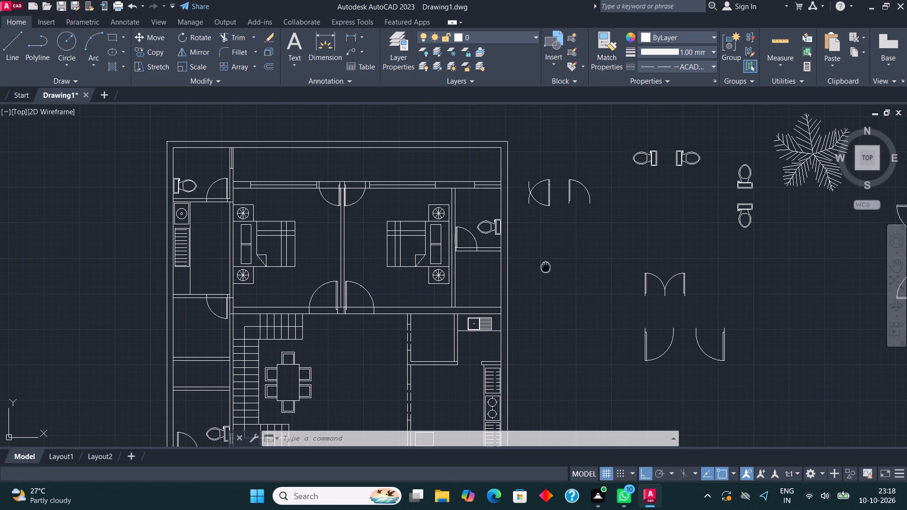
middle_click_drag(546, 267, 453, 246)
Copy the washbasin, striped rectangle and counter line to the other bedroom's toilet area, below its partition against the outer wall, with Ortho off.
scroll(78, 198, "up", 2)
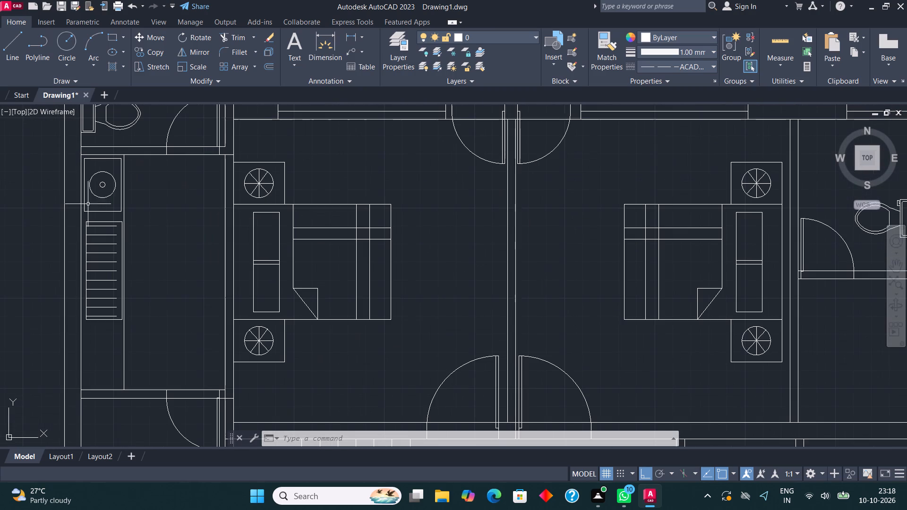
left_click(159, 310)
left_click(93, 167)
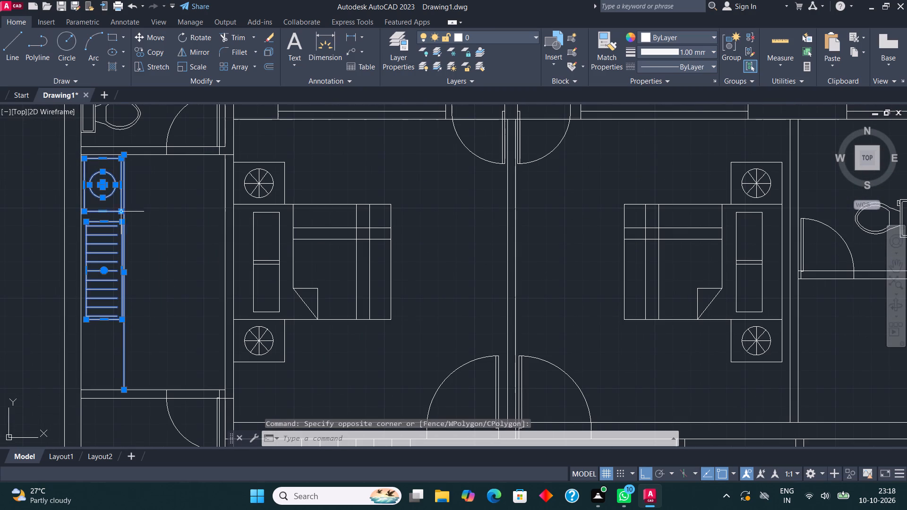
left_click(157, 51)
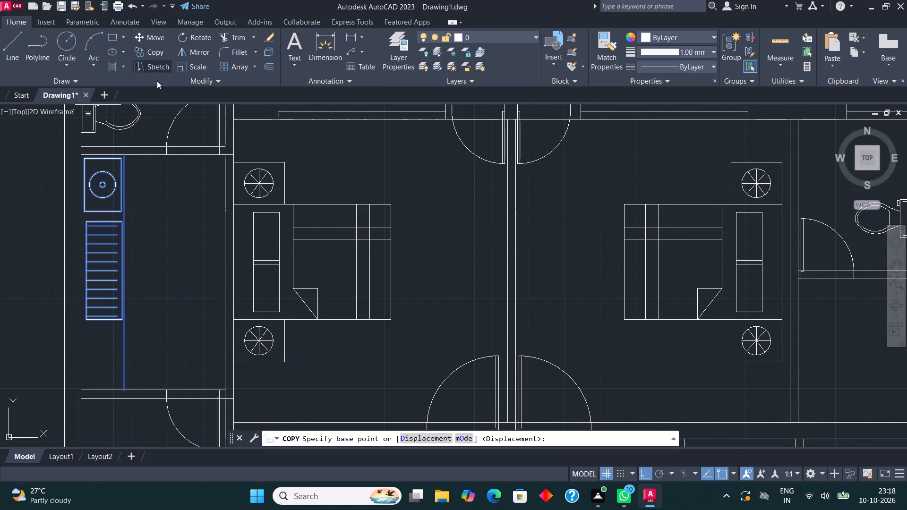
left_click(125, 153)
scroll(126, 159, "down", 1)
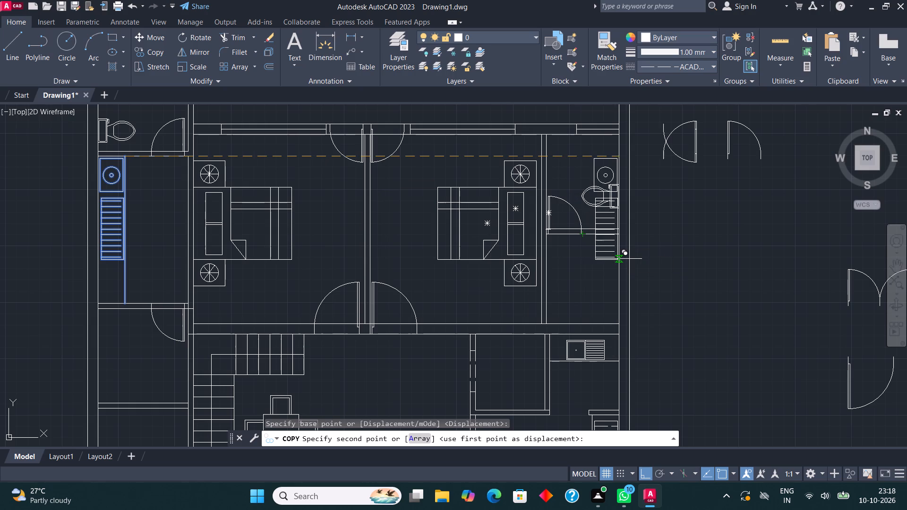
key("F8")
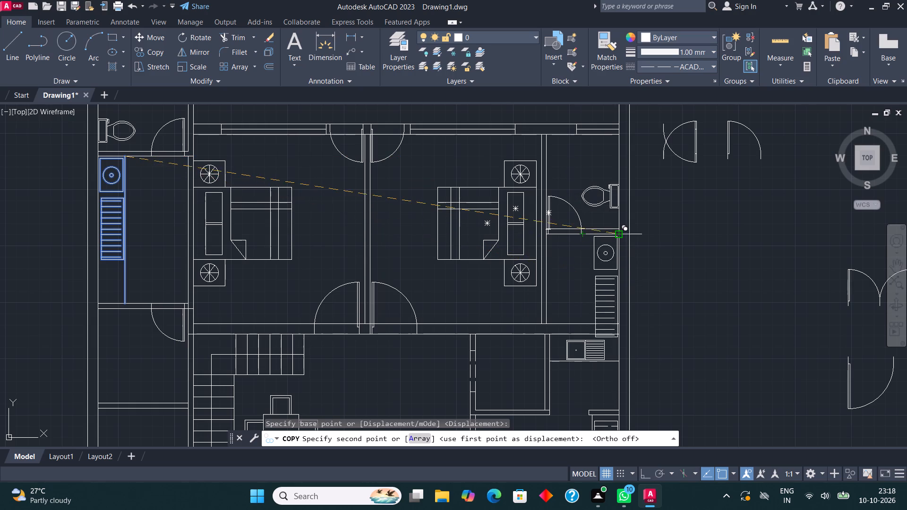
scroll(619, 238, "up", 3)
left_click(611, 225)
scroll(571, 172, "down", 5)
key("n")
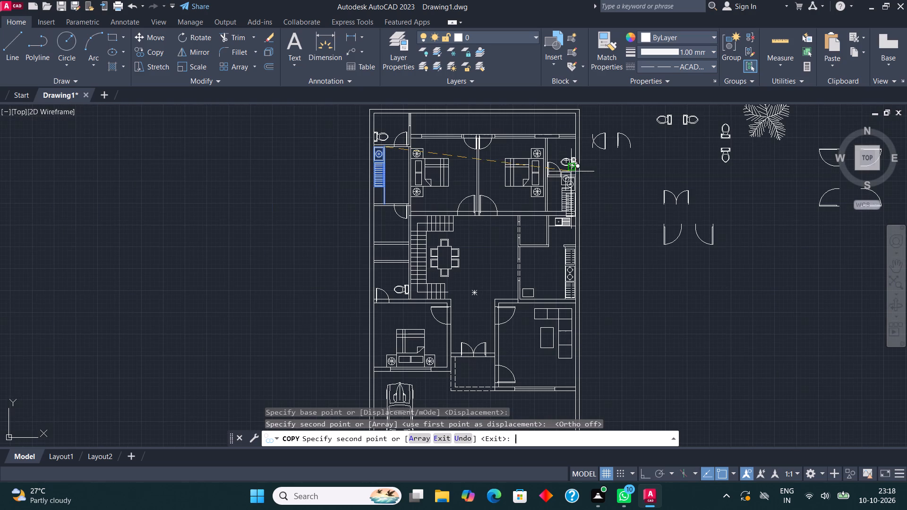
key("space")
scroll(582, 185, "up", 4)
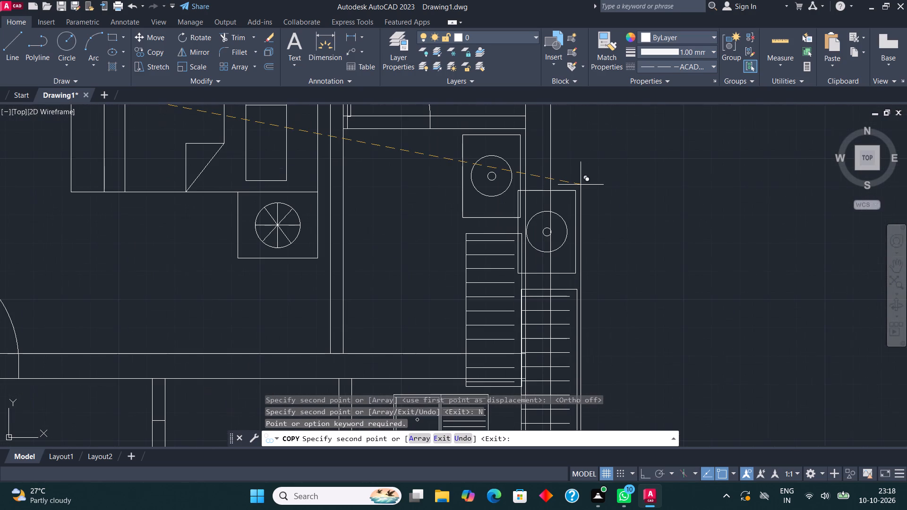
key("F1")
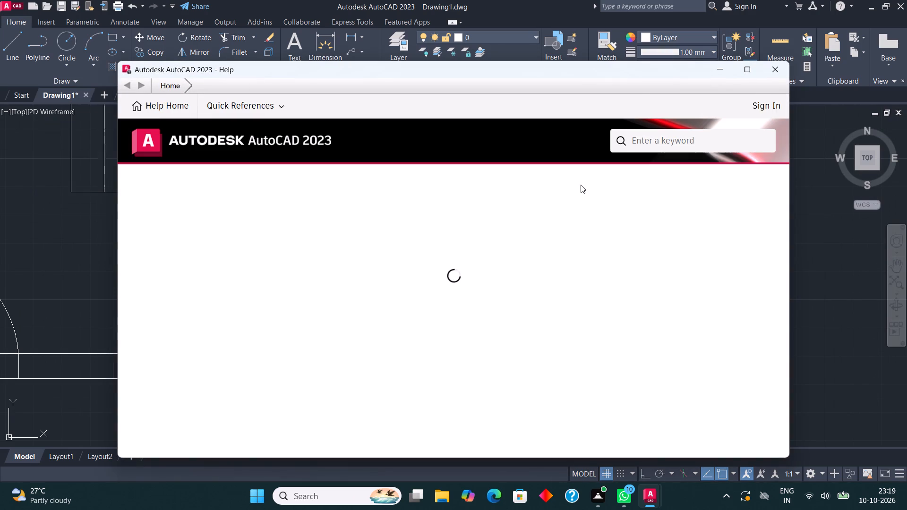
left_click(772, 67)
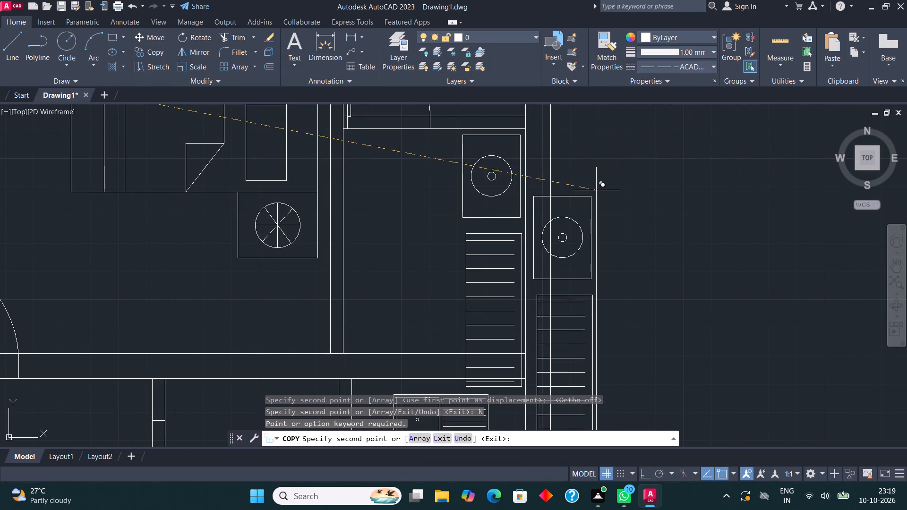
key("Escape")
Trim the copied striped rectangle's bottom edge and its inner side edge where they overlap the bedroom's lower wall.
middle_click_drag(546, 219, 538, 201)
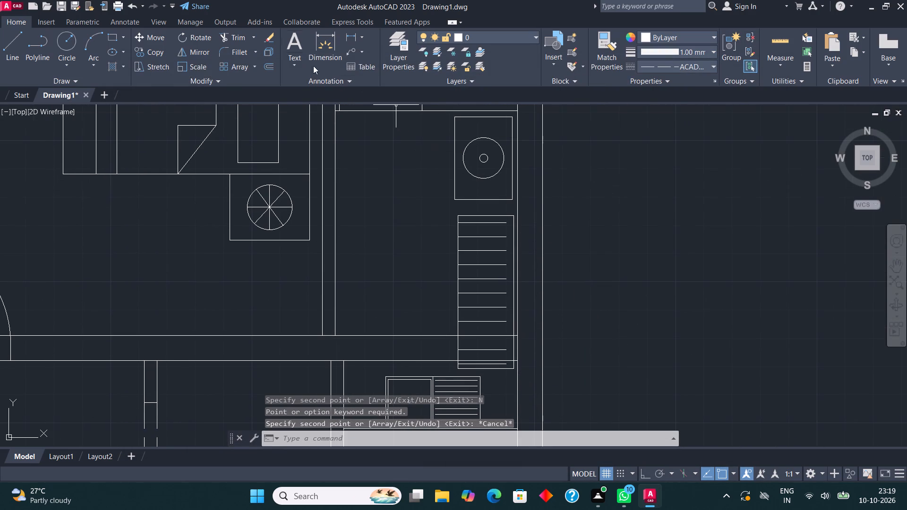
left_click(233, 41)
scroll(504, 378, "up", 1)
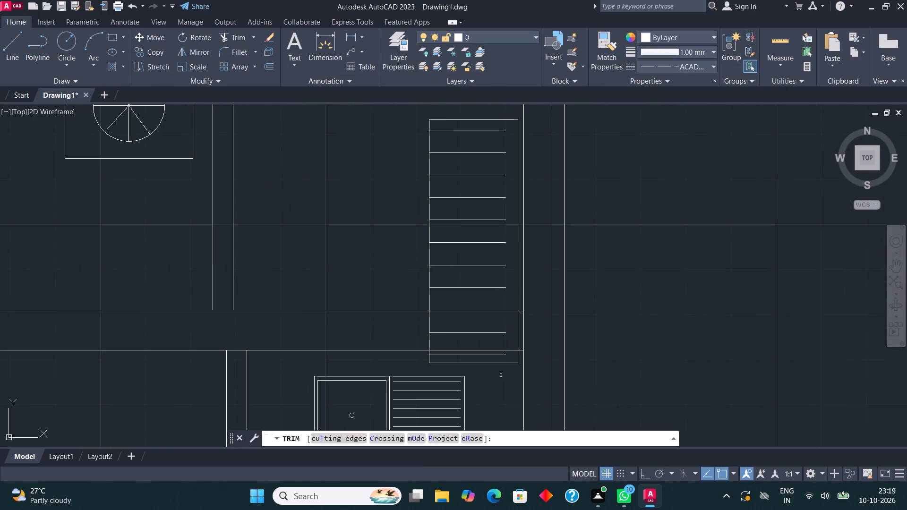
left_click(501, 375)
left_click(488, 352)
left_click(416, 335)
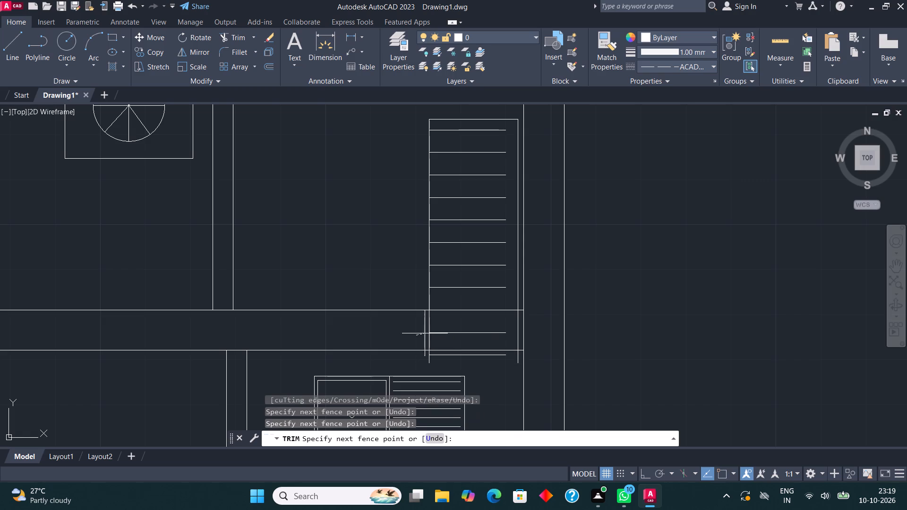
left_click(454, 329)
scroll(438, 358, "up", 3)
left_click(385, 358)
left_click(441, 344)
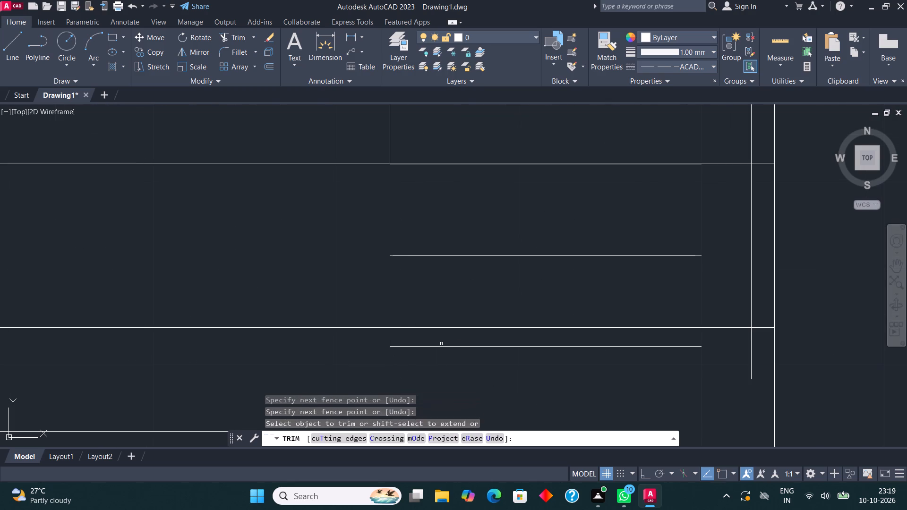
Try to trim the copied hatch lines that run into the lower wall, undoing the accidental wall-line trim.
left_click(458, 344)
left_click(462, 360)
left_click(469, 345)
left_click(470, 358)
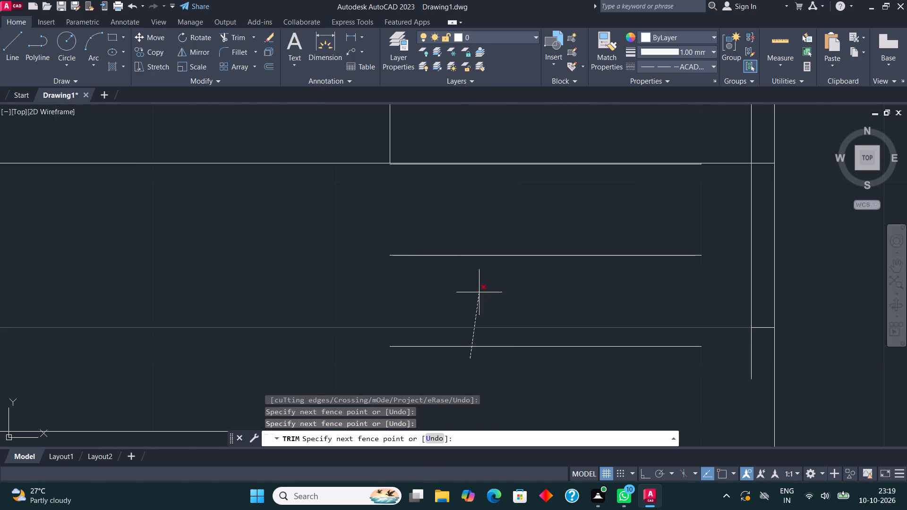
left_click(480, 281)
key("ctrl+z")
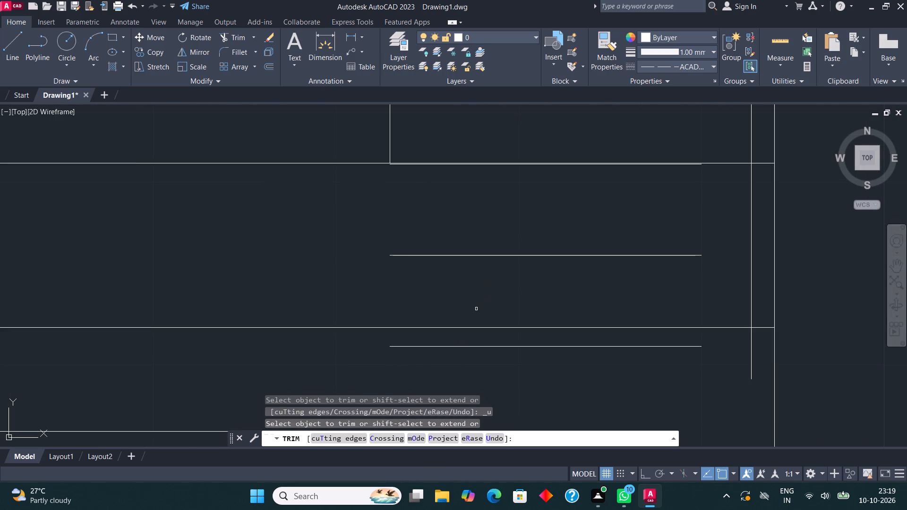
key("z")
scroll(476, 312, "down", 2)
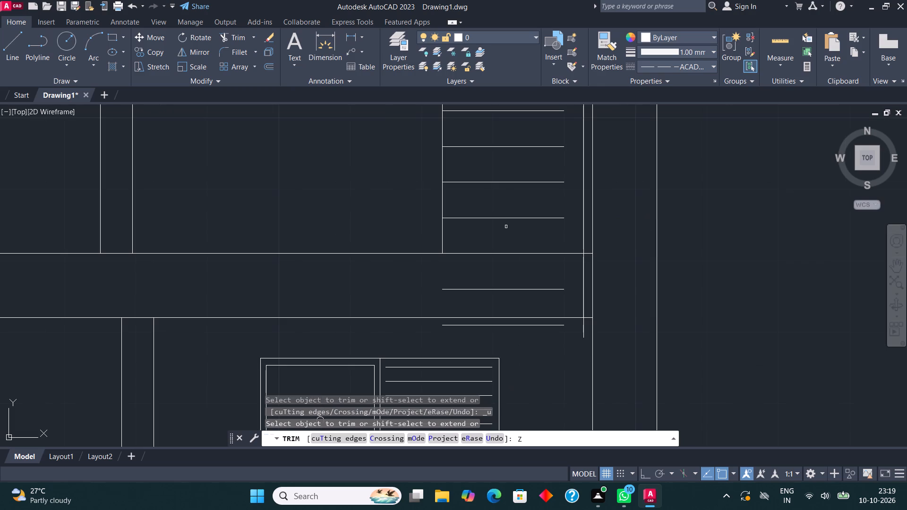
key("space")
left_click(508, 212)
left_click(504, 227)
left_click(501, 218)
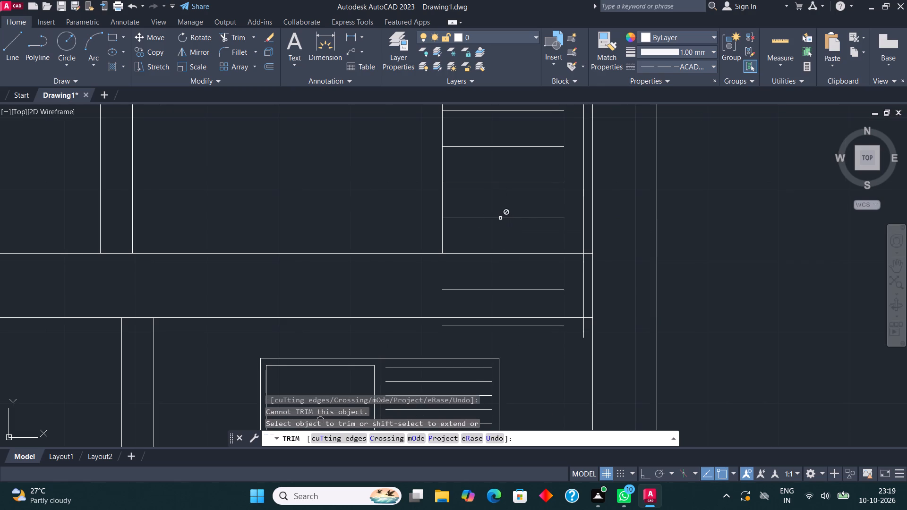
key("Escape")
Erase the horizontal-line hatch from the copied rectangle beside the outer wall.
left_click(500, 218)
key("Delete")
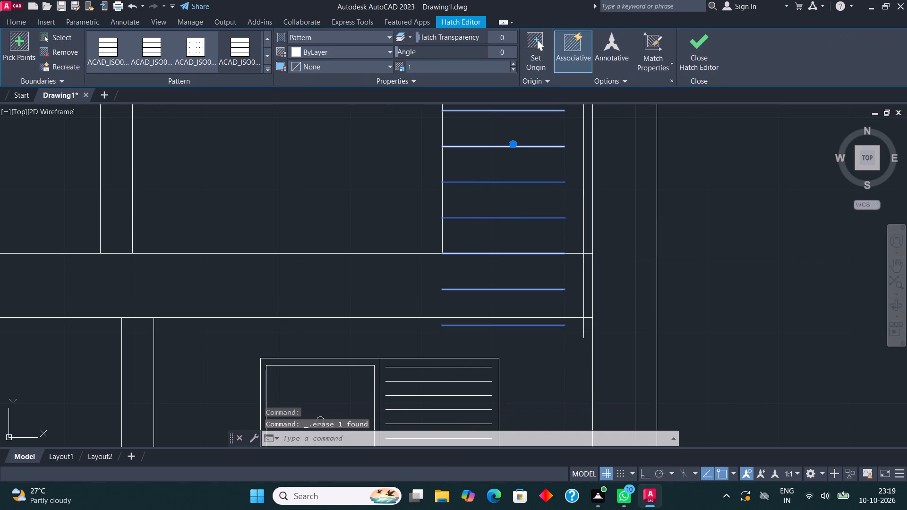
scroll(492, 236, "down", 3)
middle_click_drag(516, 233, 514, 267)
scroll(520, 274, "up", 3)
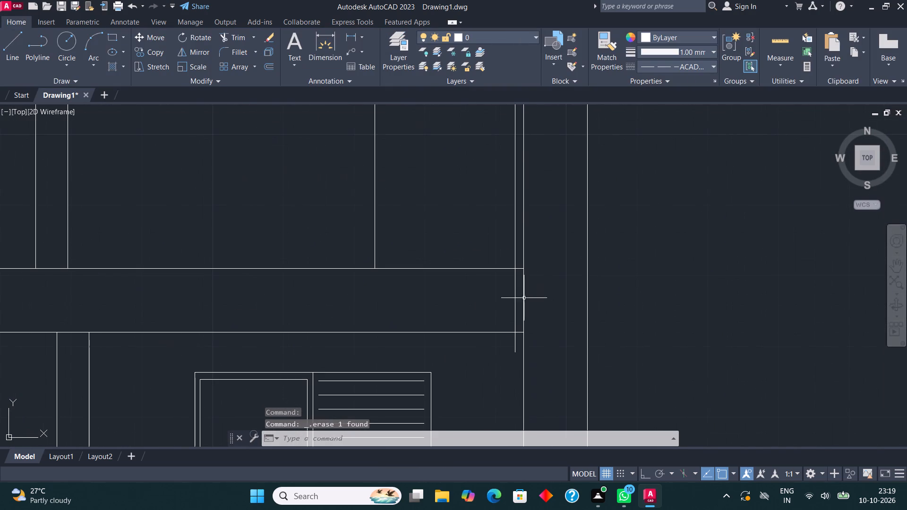
Trim the copied rectangle's outer side edge where it runs through and past the bedroom's lower wall.
left_click(514, 291)
key("Escape")
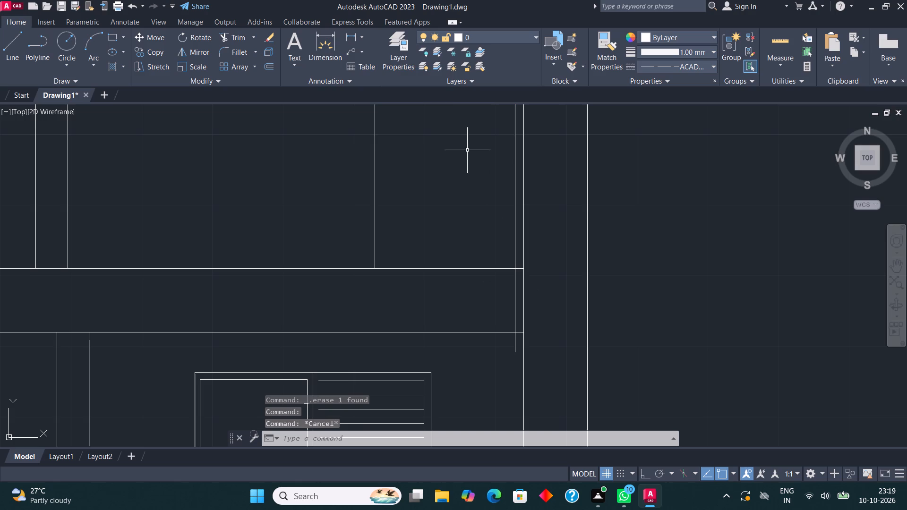
left_click(228, 35)
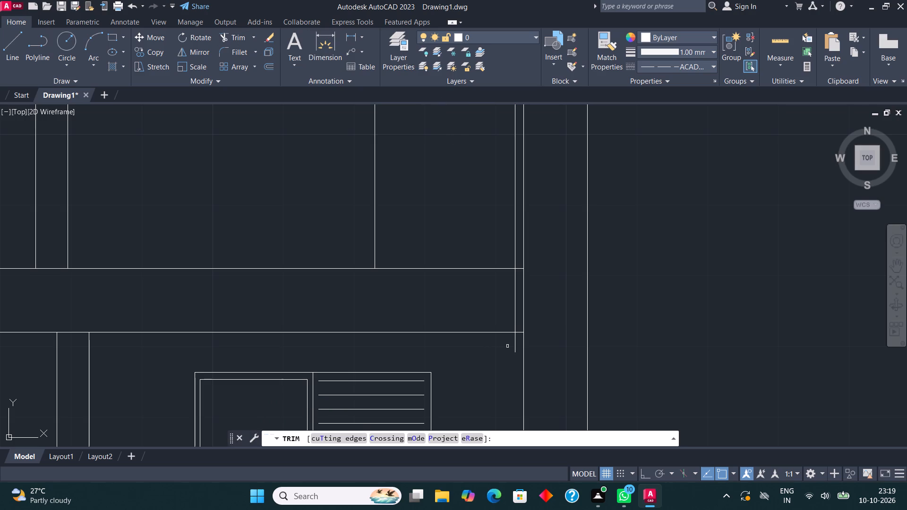
left_click(513, 346)
left_click(514, 315)
scroll(514, 315, "down", 3)
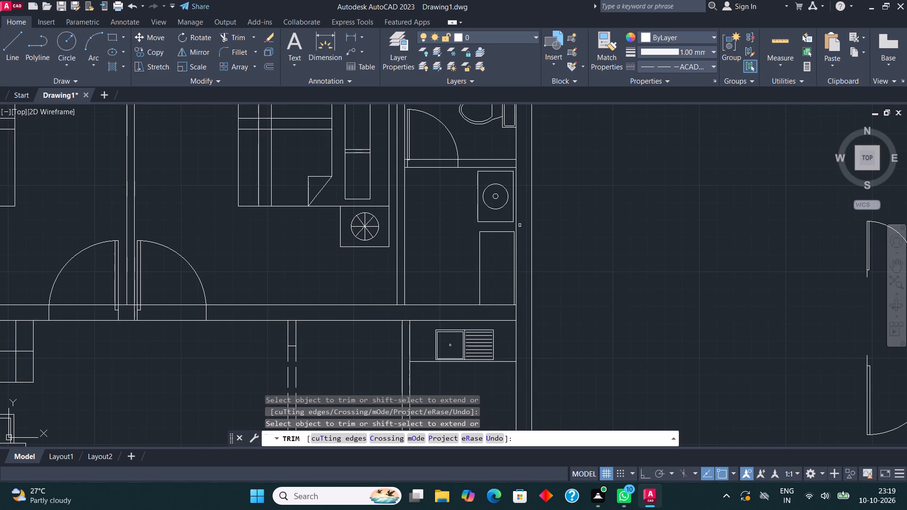
middle_click_drag(520, 224, 507, 250)
key("Escape")
Hatch the emptied rectangle below the copied washbasin with the current horizontal-line pattern.
key("h")
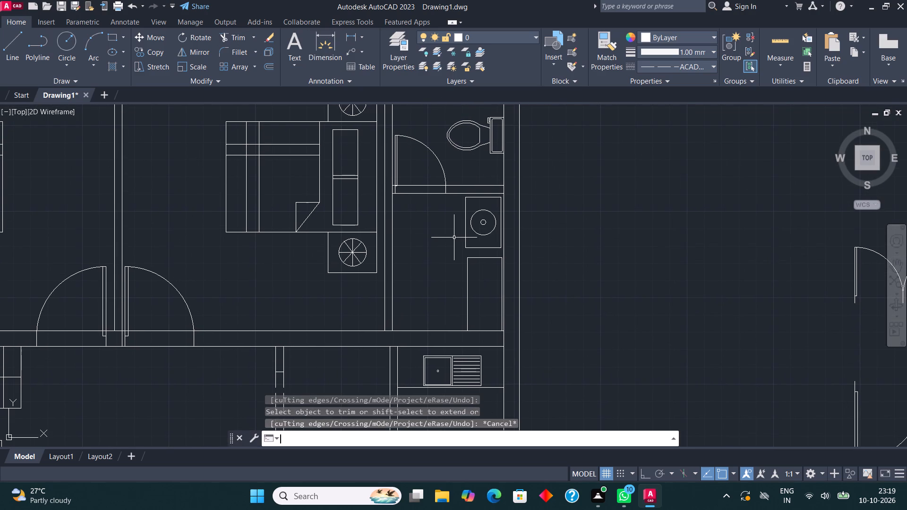
key("Return")
left_click(476, 303)
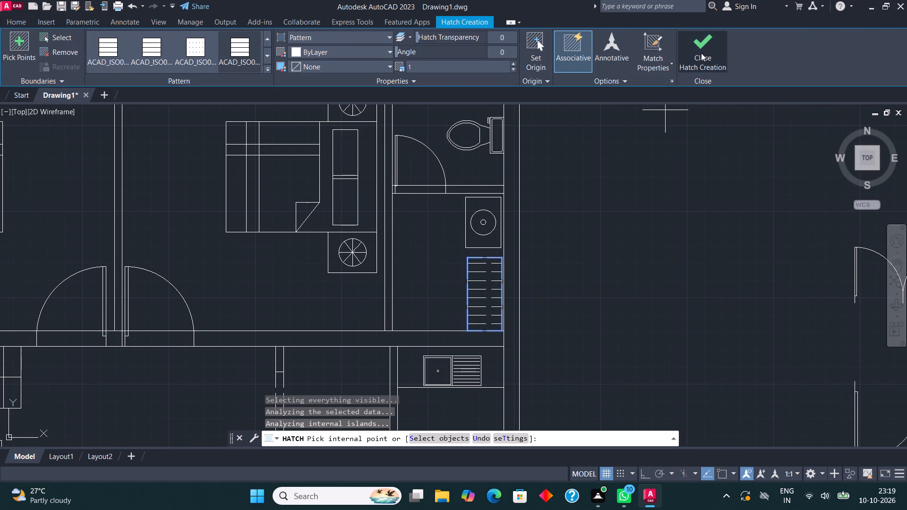
left_click(701, 53)
Add a two-line text label reading BATHROOM and 6'*8'6" above the toilet in the plan's upper corner bathroom.
scroll(421, 222, "down", 1)
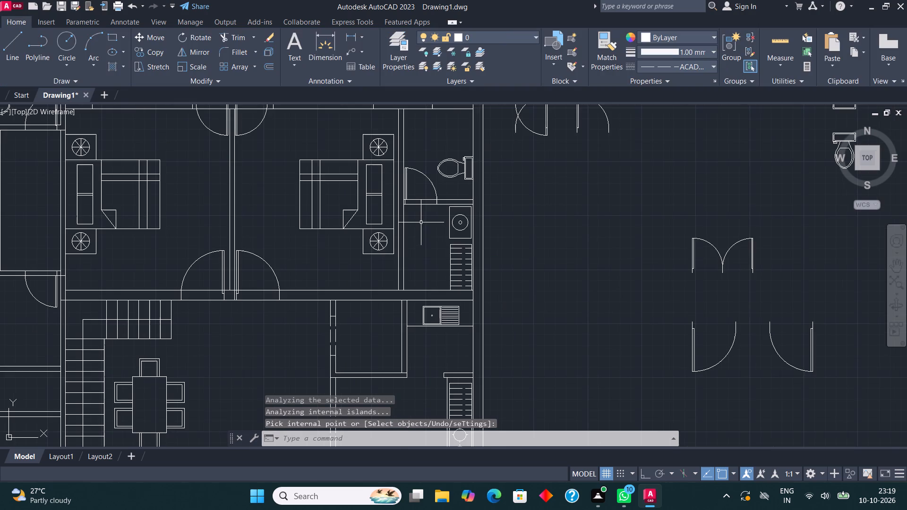
scroll(421, 222, "down", 1)
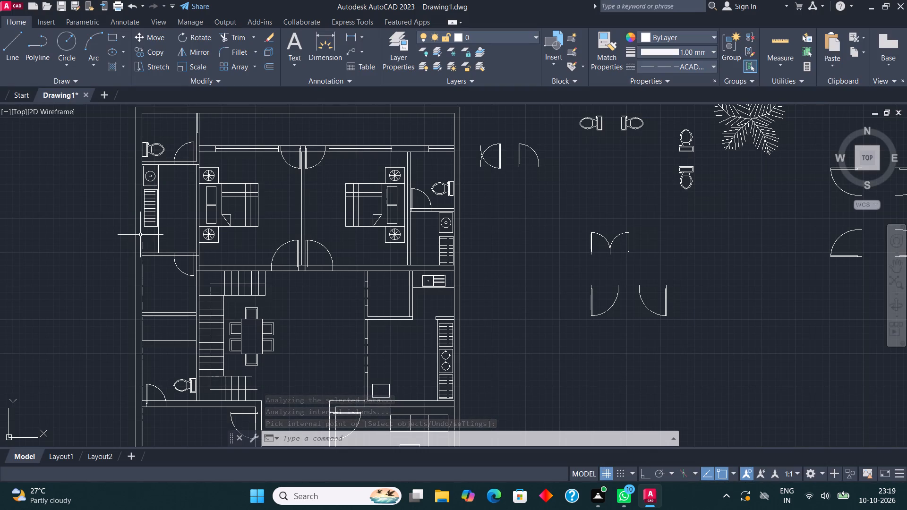
middle_click_drag(213, 229, 299, 295)
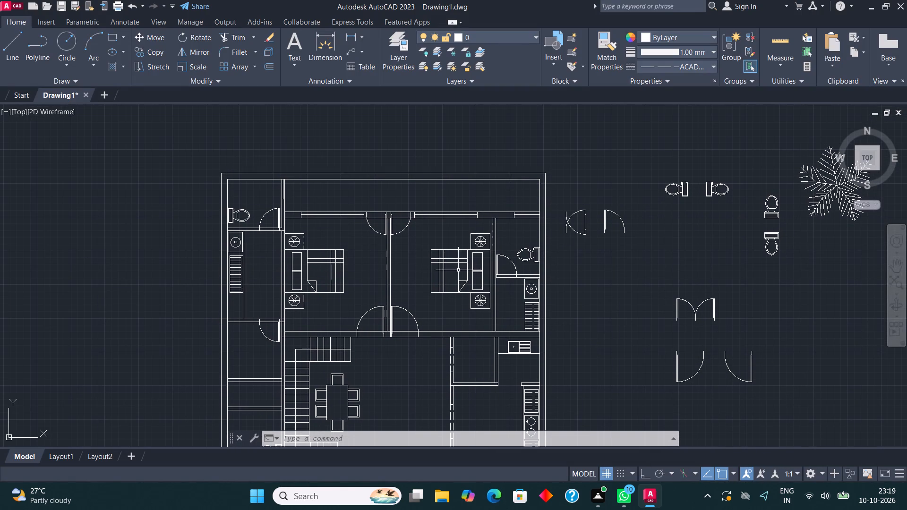
scroll(233, 185, "up", 2)
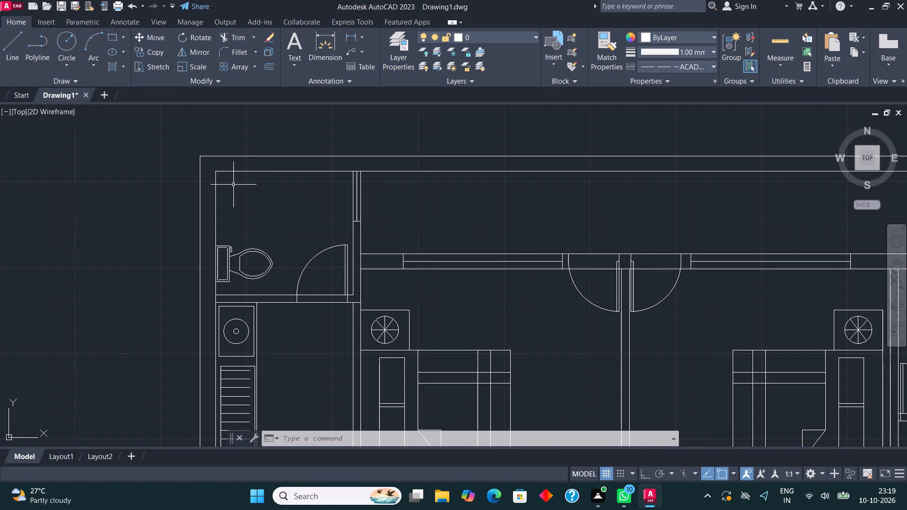
scroll(257, 186, "up", 1)
middle_click_drag(257, 186, 257, 187)
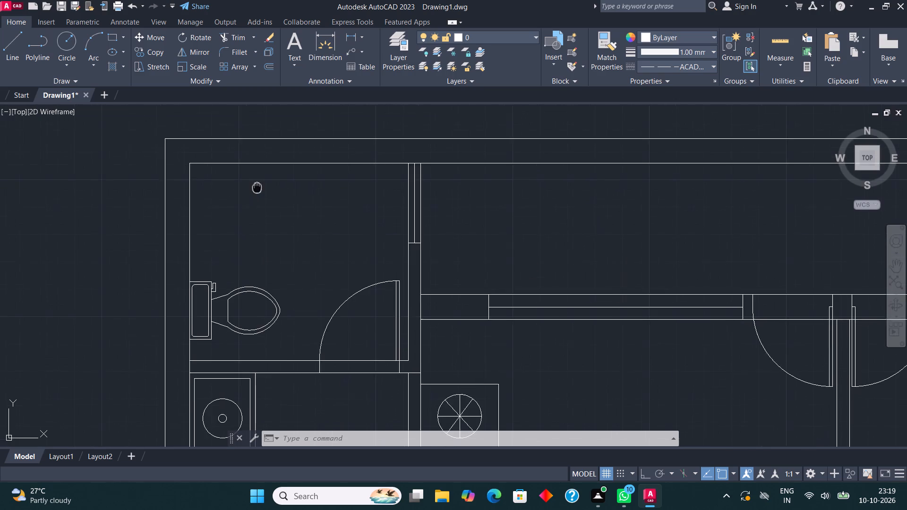
middle_click_drag(257, 187, 242, 202)
left_click(297, 38)
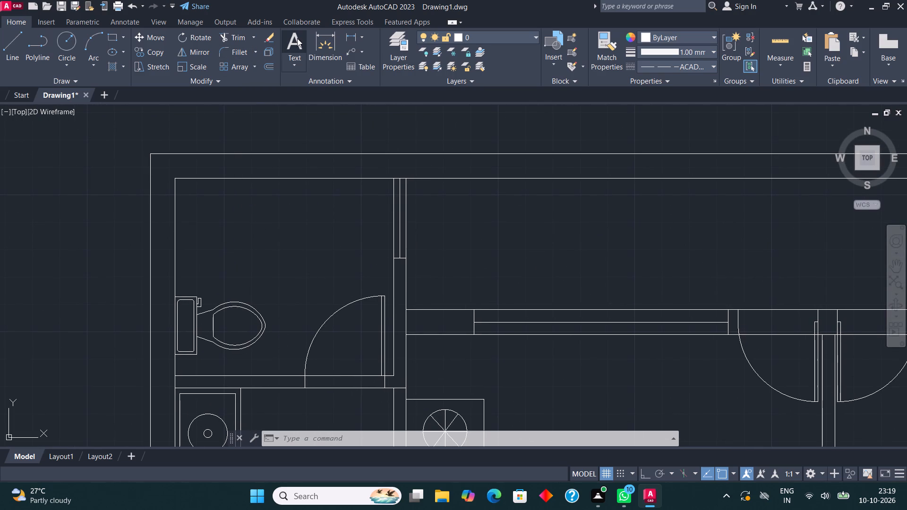
left_click(206, 267)
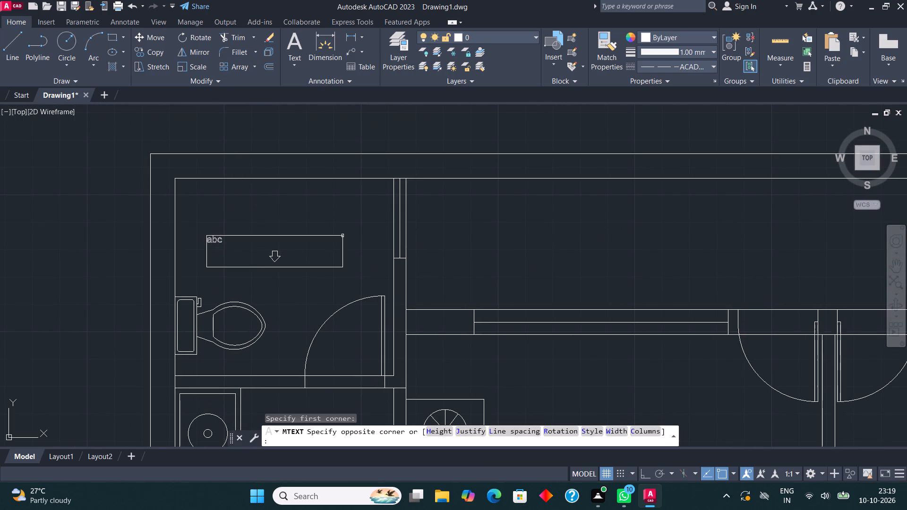
left_click(343, 236)
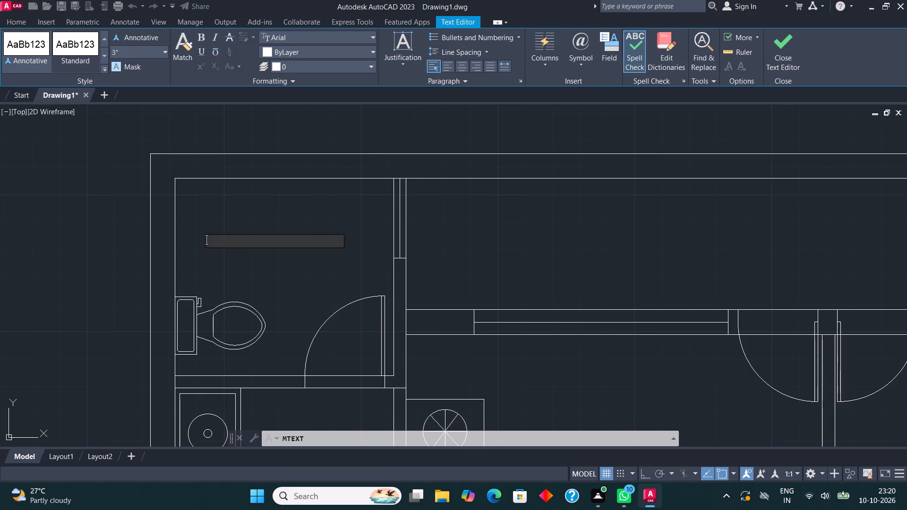
type("BATHROOM")
key("Return")
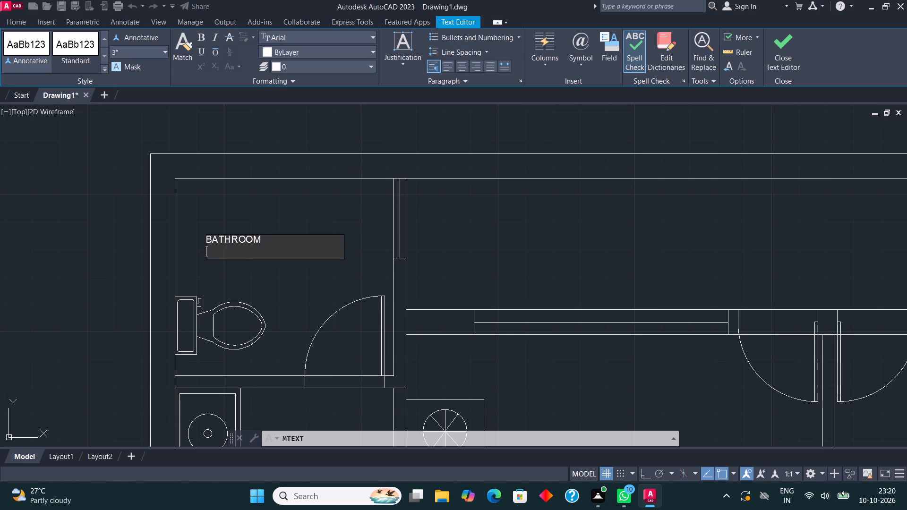
type("6'")
key("asterisk")
type("8'6\"")
left_click(768, 42)
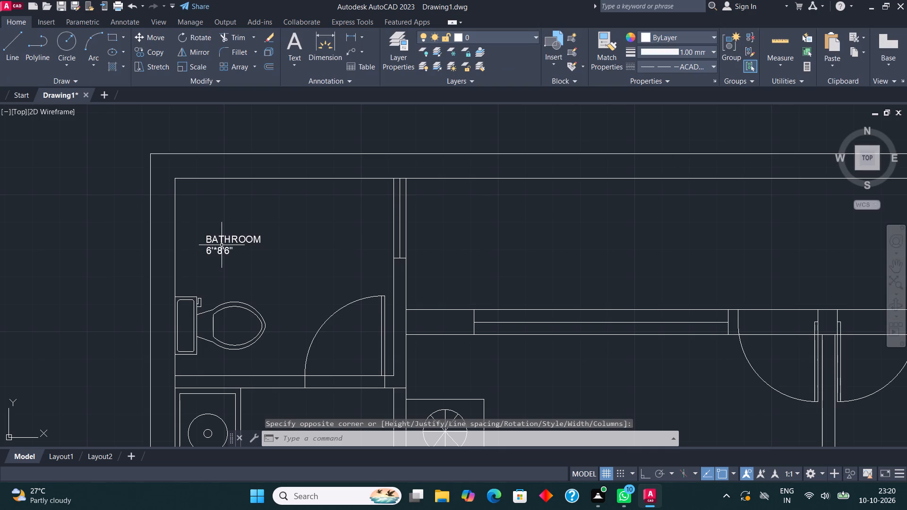
Scale the BATHROOM label up to roughly twice its size within the corner bathroom.
left_click(222, 245)
left_click(211, 225)
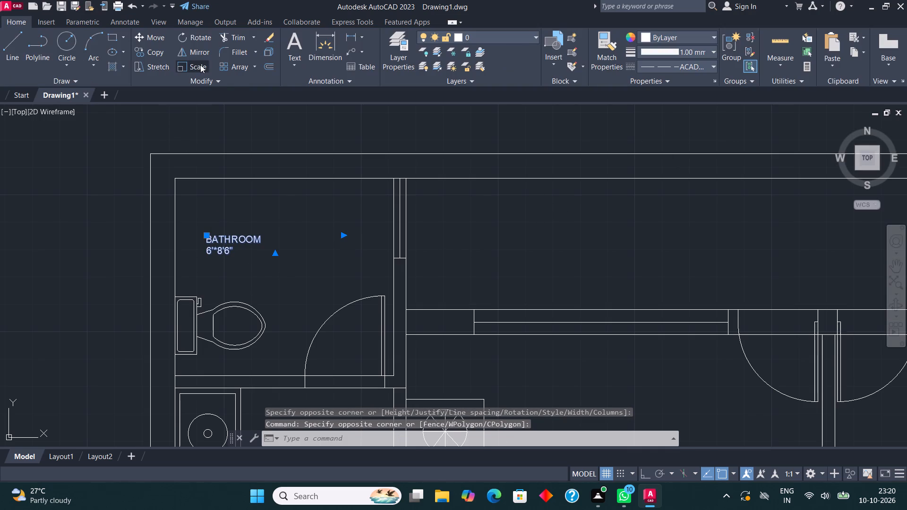
left_click(200, 65)
left_click(230, 248)
left_click(356, 247)
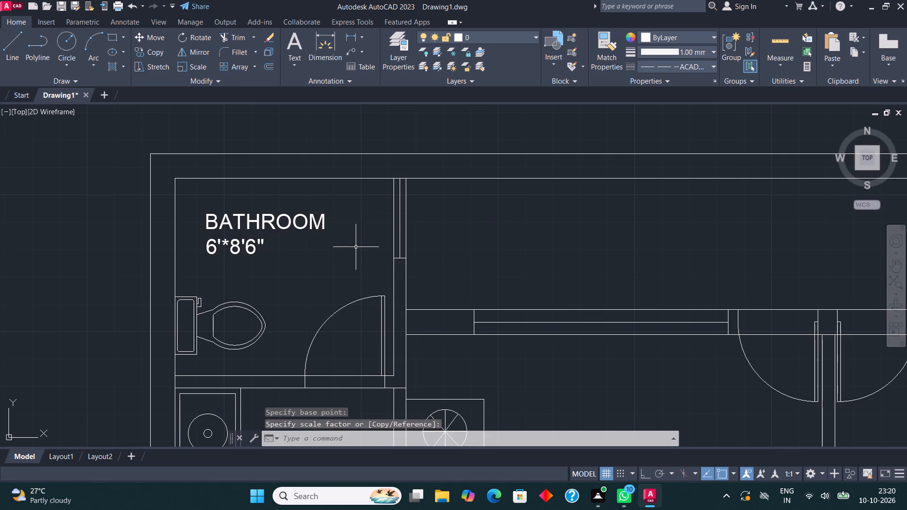
Copy the BATHROOM label into the wash area, the room below it, the lower toilet and the bedroom above the car.
left_click(280, 216)
left_click(152, 51)
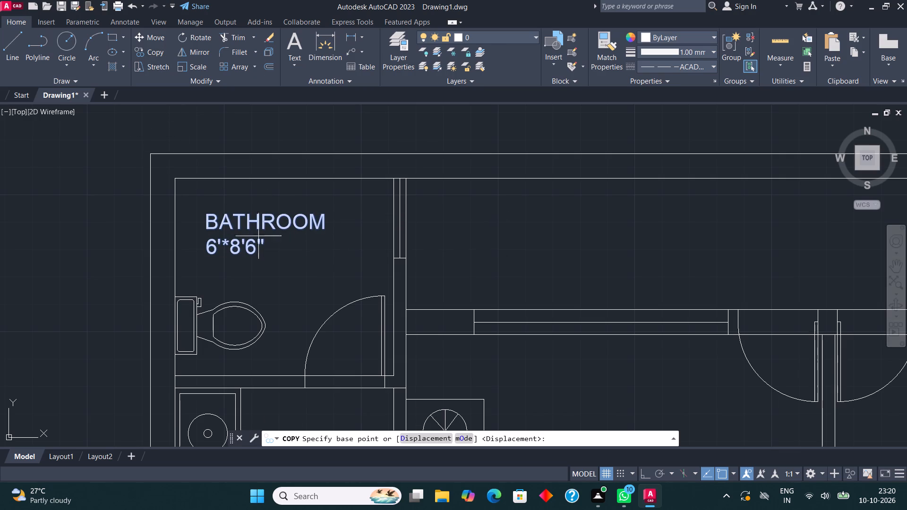
left_click(259, 241)
scroll(223, 228, "down", 3)
scroll(227, 310, "up", 3)
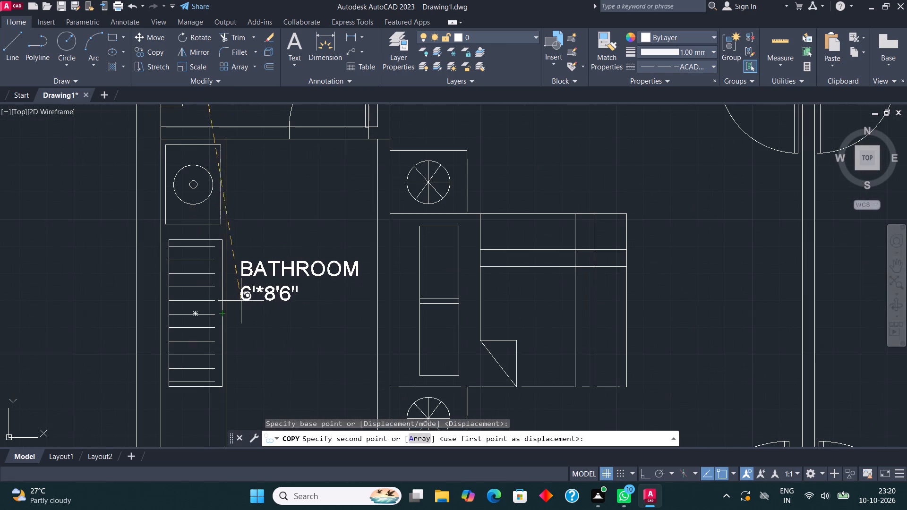
left_click(245, 303)
scroll(252, 245, "down", 2)
scroll(301, 263, "down", 1)
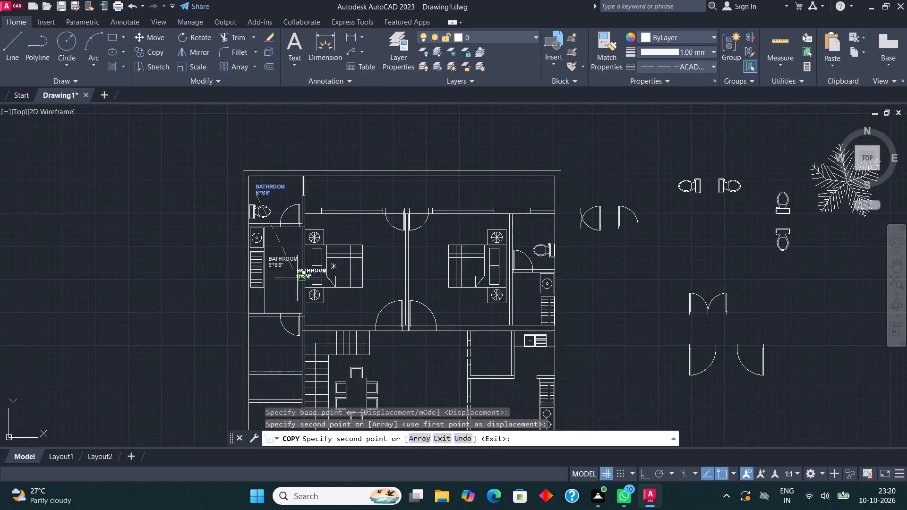
scroll(264, 361, "up", 2)
left_click(249, 331)
scroll(374, 134, "down", 4)
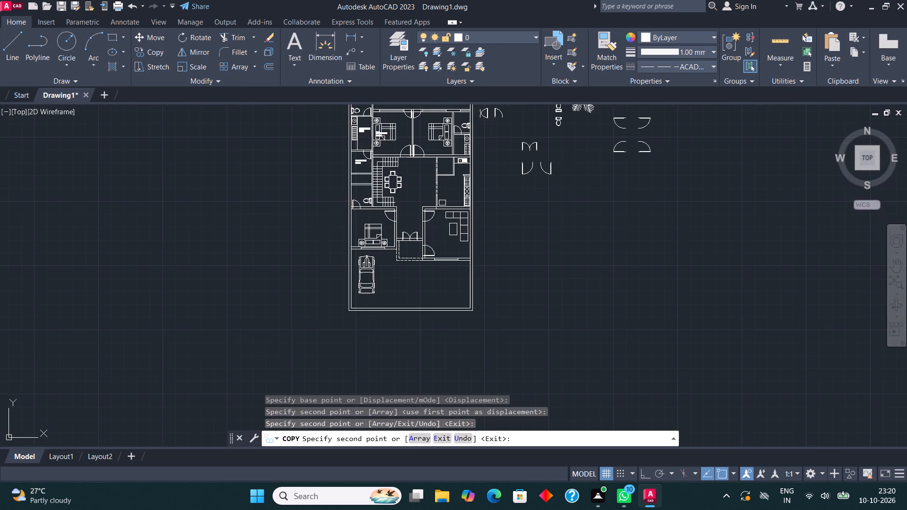
scroll(376, 225, "up", 1)
scroll(360, 174, "up", 2)
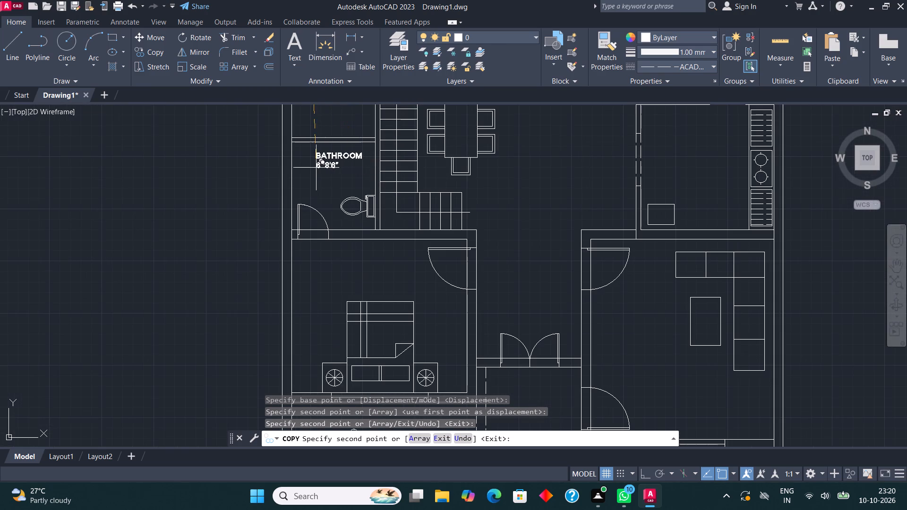
left_click(313, 174)
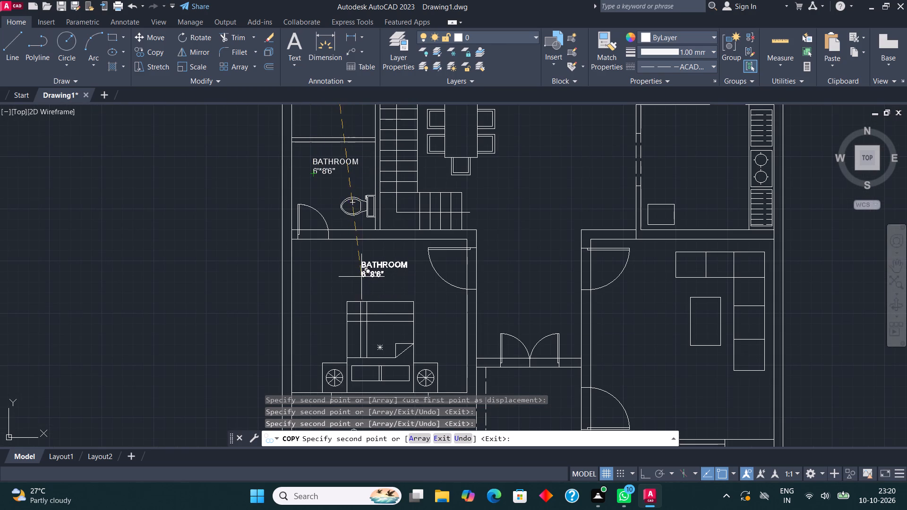
left_click(361, 277)
Place further copies of the BATHROOM label in the open area beside the car and in the sofa room.
scroll(361, 204, "down", 3)
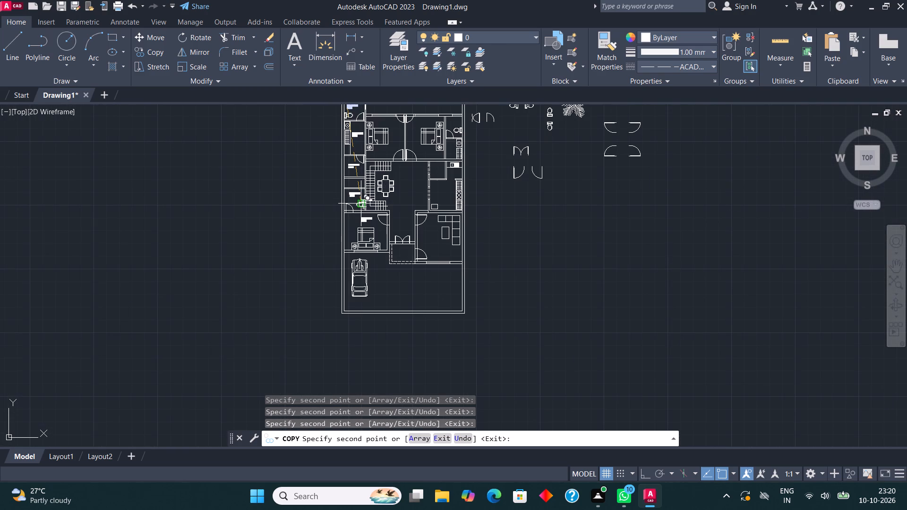
scroll(361, 204, "down", 1)
scroll(395, 258, "up", 3)
left_click(363, 255)
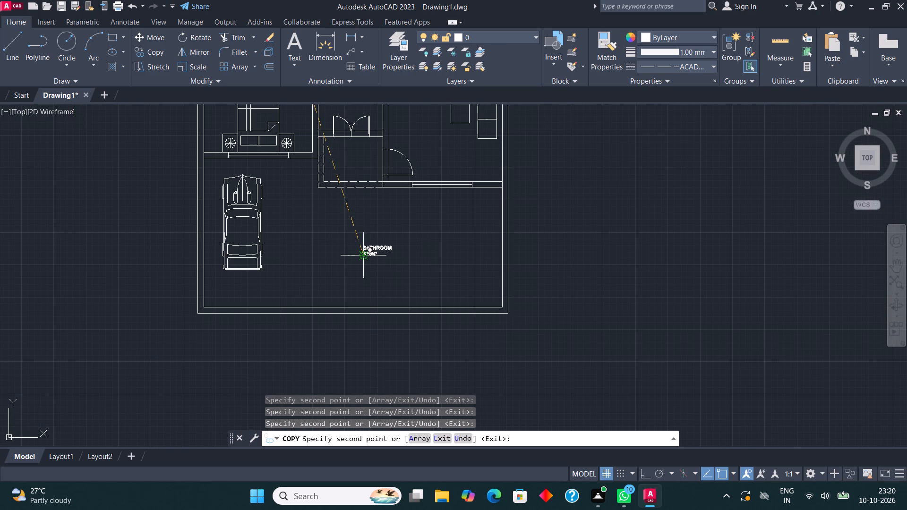
scroll(373, 279, "down", 2)
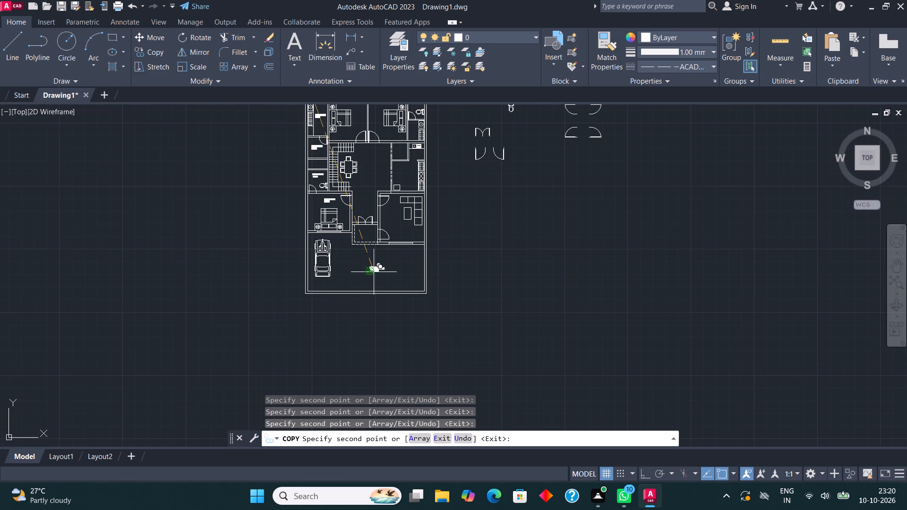
scroll(381, 245, "up", 3)
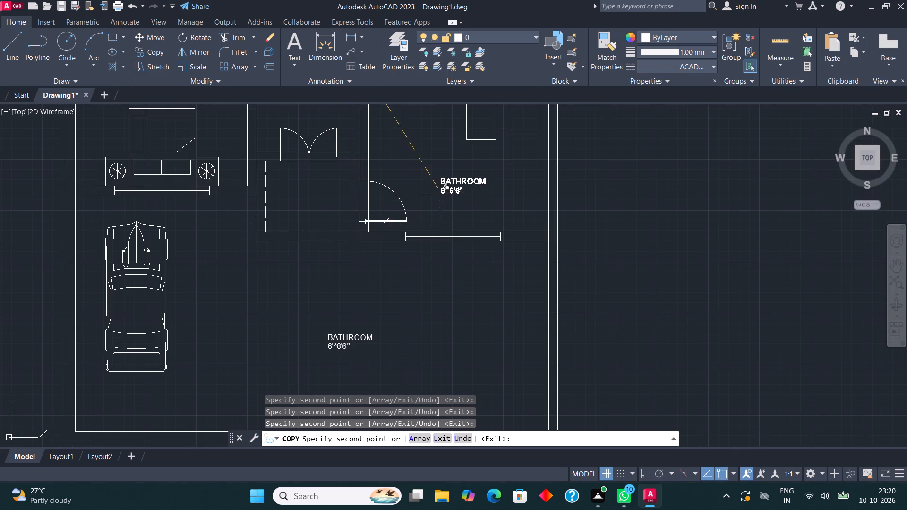
left_click(445, 181)
Copy the BATHROOM label into the kitchen, the sink area above it, the small room beside the sink, and the dining area.
scroll(402, 188, "down", 2)
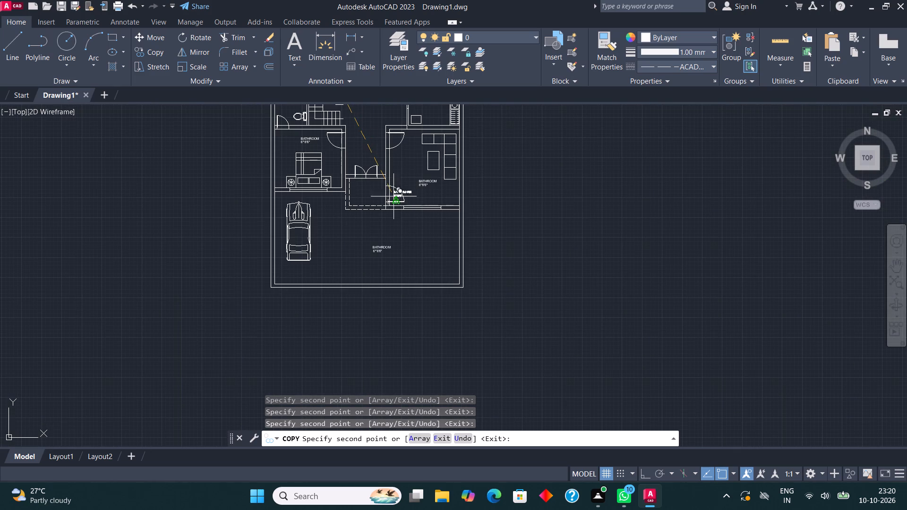
middle_click_drag(399, 154, 399, 298)
scroll(450, 236, "up", 2)
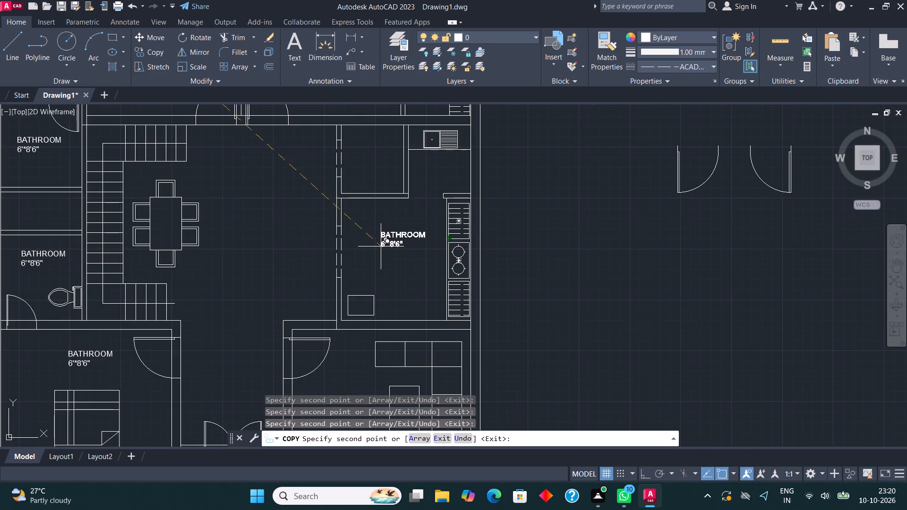
left_click(378, 255)
middle_click_drag(378, 264, 394, 310)
scroll(394, 310, "down", 1)
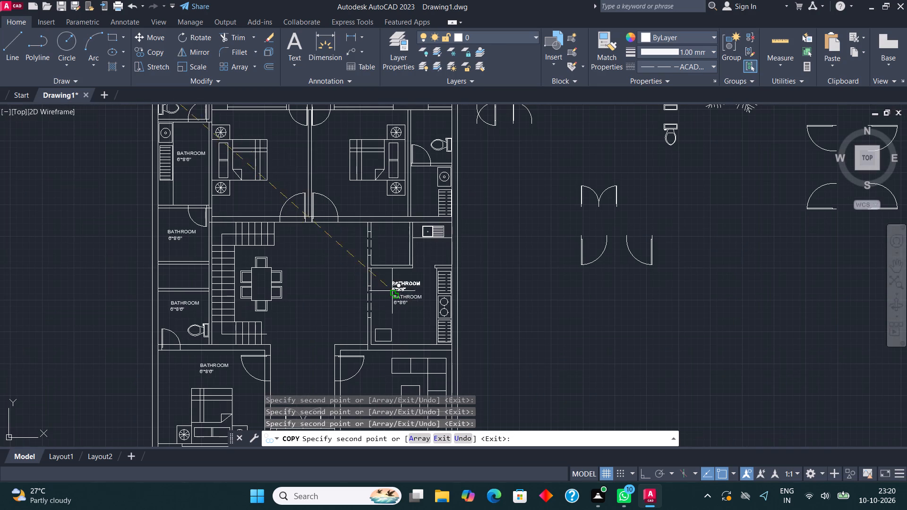
scroll(422, 258, "up", 3)
left_click(409, 230)
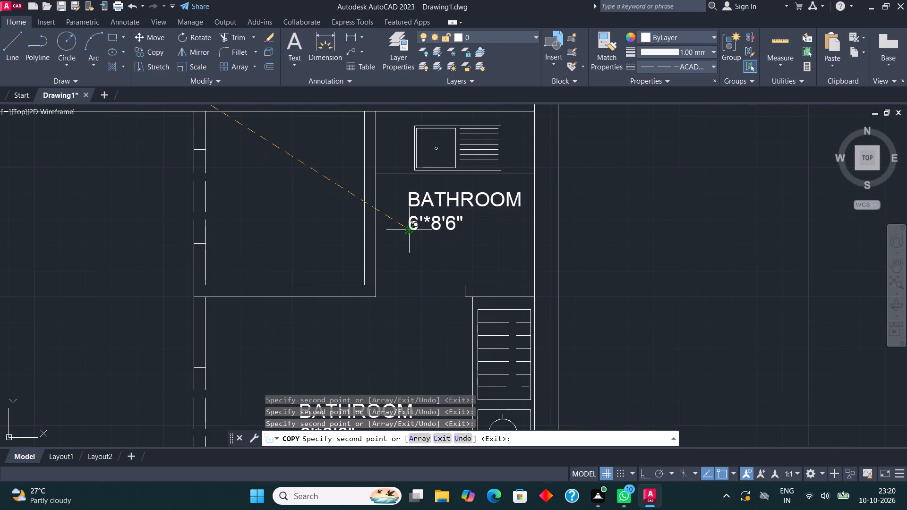
left_click(237, 211)
scroll(398, 294, "down", 2)
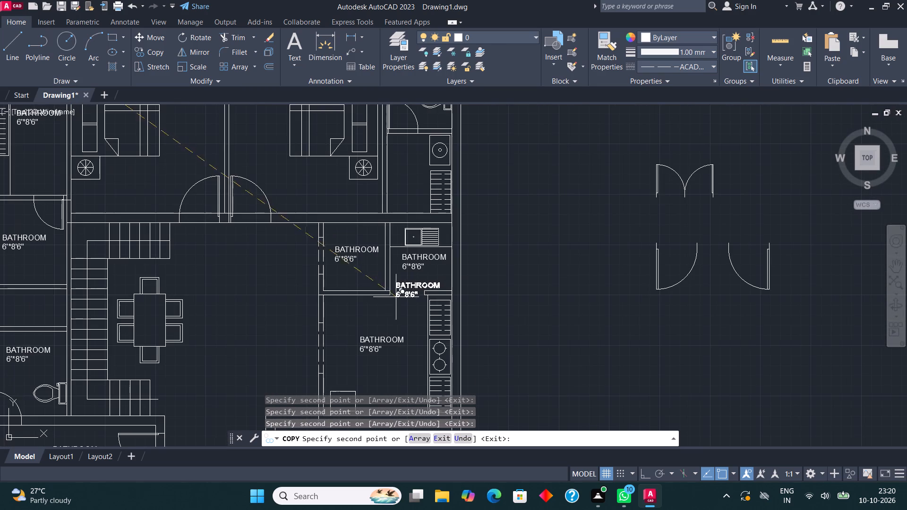
left_click(231, 319)
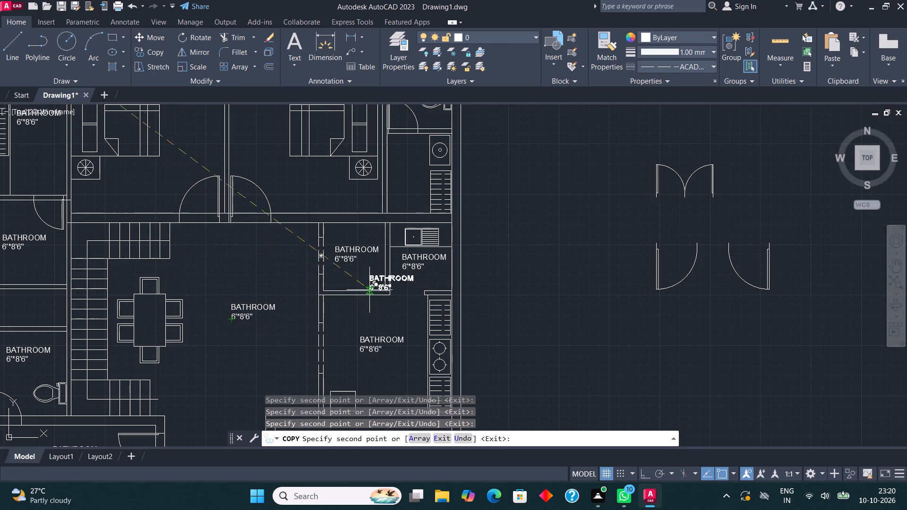
Place copies of the BATHROOM label below the beds in the two adjoining upper bedrooms.
scroll(334, 258, "down", 1)
middle_click_drag(334, 259, 353, 321)
scroll(319, 275, "up", 2)
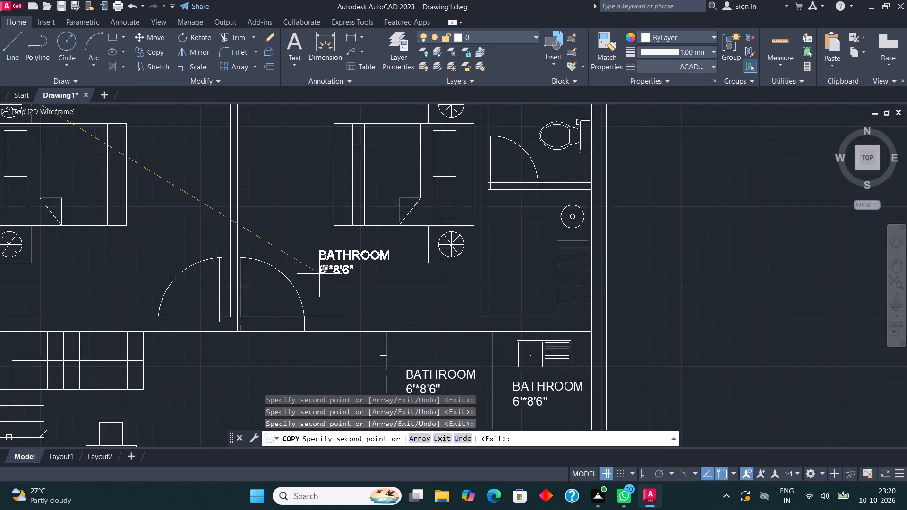
scroll(319, 274, "up", 1)
left_click(342, 272)
scroll(342, 272, "down", 2)
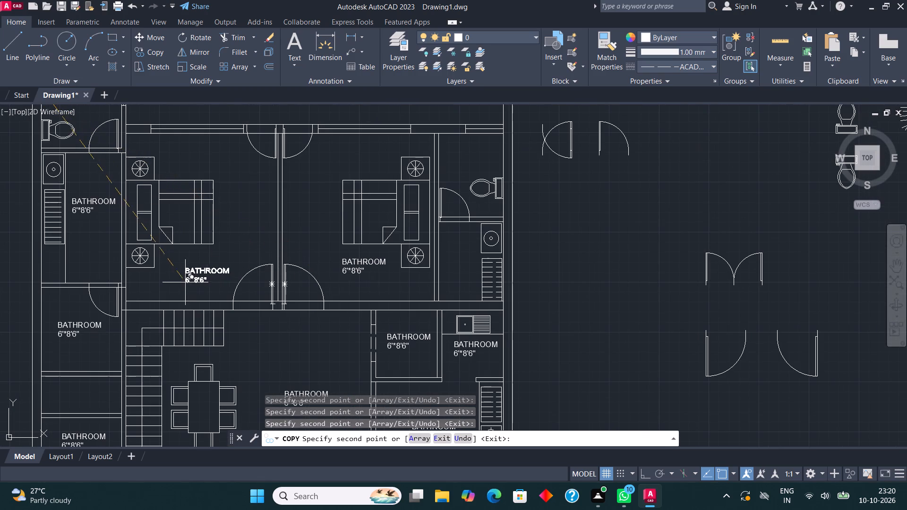
left_click(179, 276)
Place BATHROOM label copies in the long strip above the bedrooms, the second upper toilet and its wash area, then end copying.
scroll(192, 294, "down", 1)
middle_click_drag(244, 274, 248, 276)
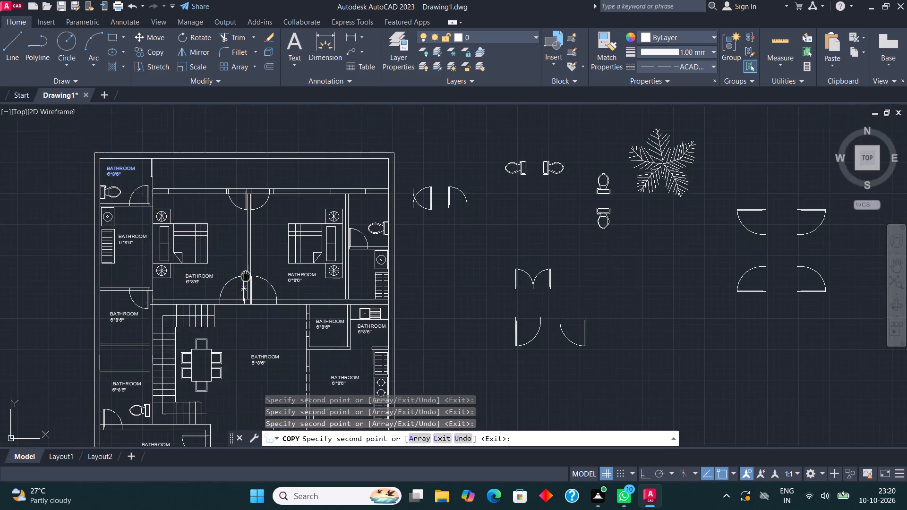
middle_click_drag(248, 276, 267, 342)
scroll(314, 232, "up", 2)
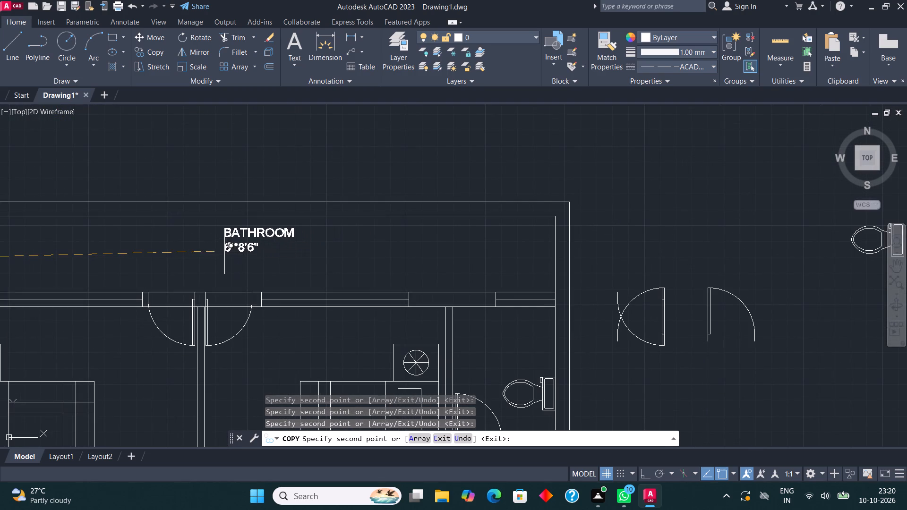
left_click(220, 251)
scroll(273, 213, "down", 2)
scroll(337, 265, "up", 2)
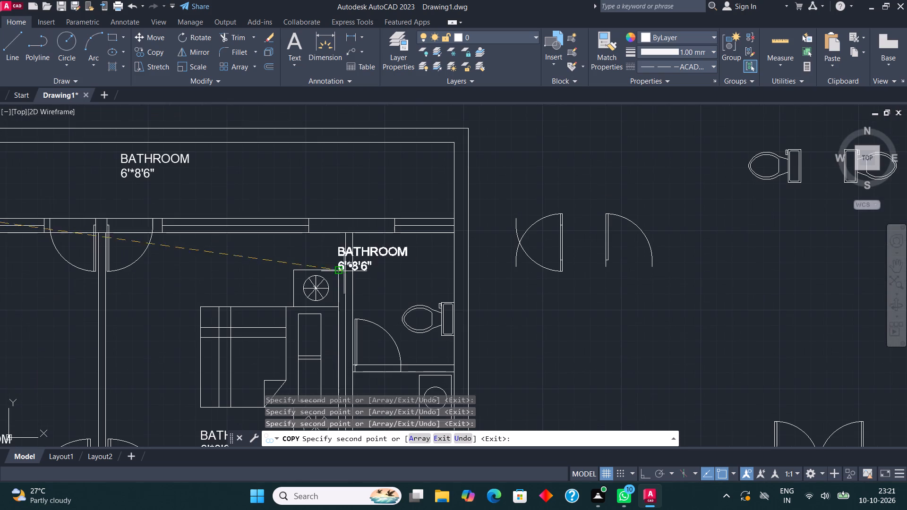
left_click(369, 282)
scroll(368, 206, "down", 1)
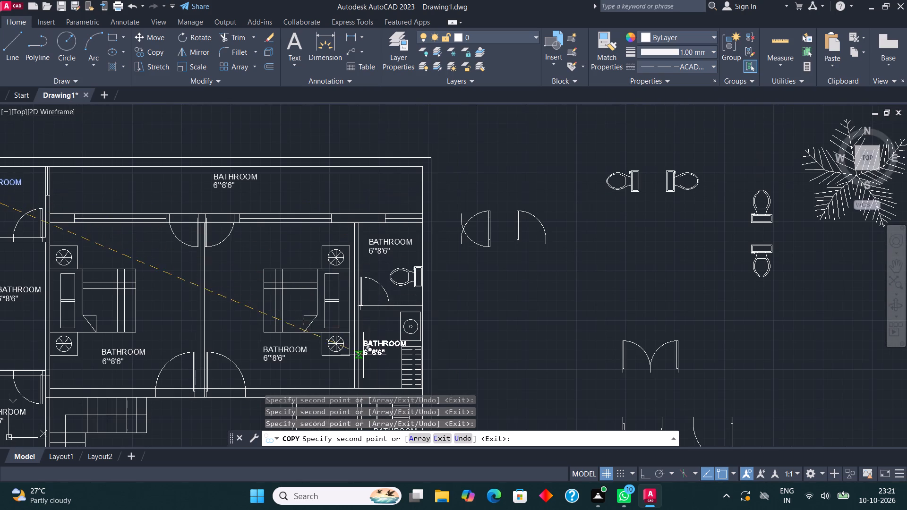
scroll(363, 356, "up", 1)
left_click(358, 357)
scroll(375, 233, "down", 2)
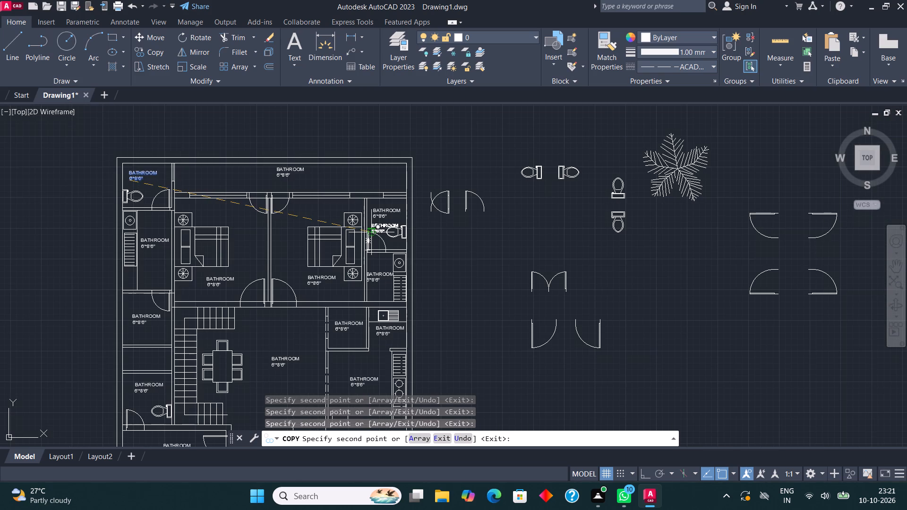
middle_click_drag(263, 263, 275, 174)
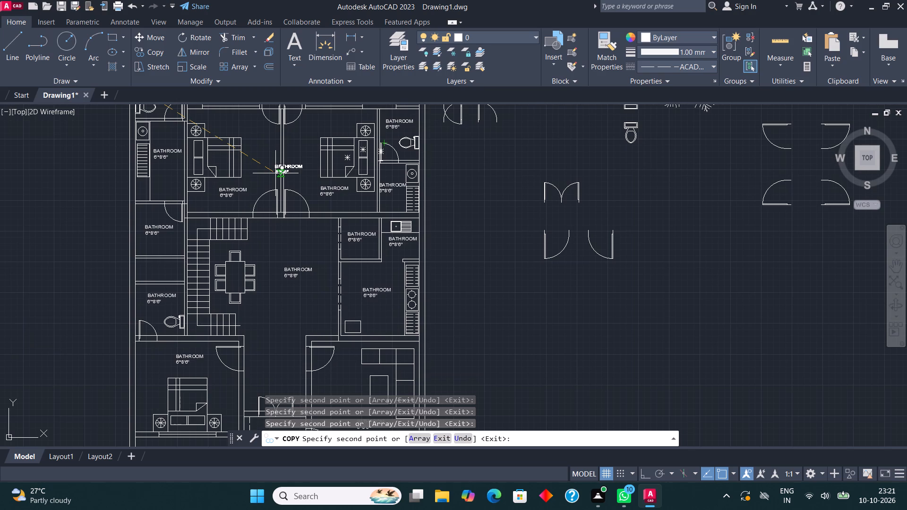
middle_click_drag(302, 238, 321, 154)
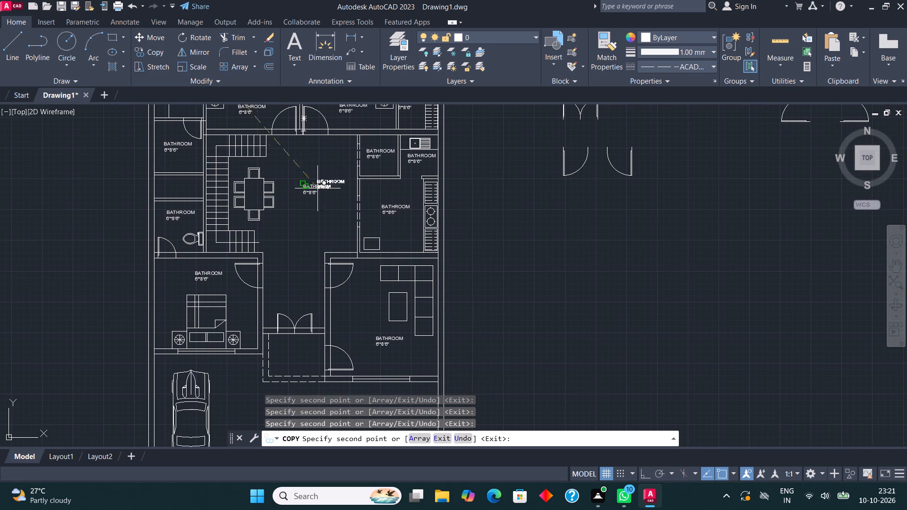
middle_click_drag(277, 269, 279, 341)
key("Escape")
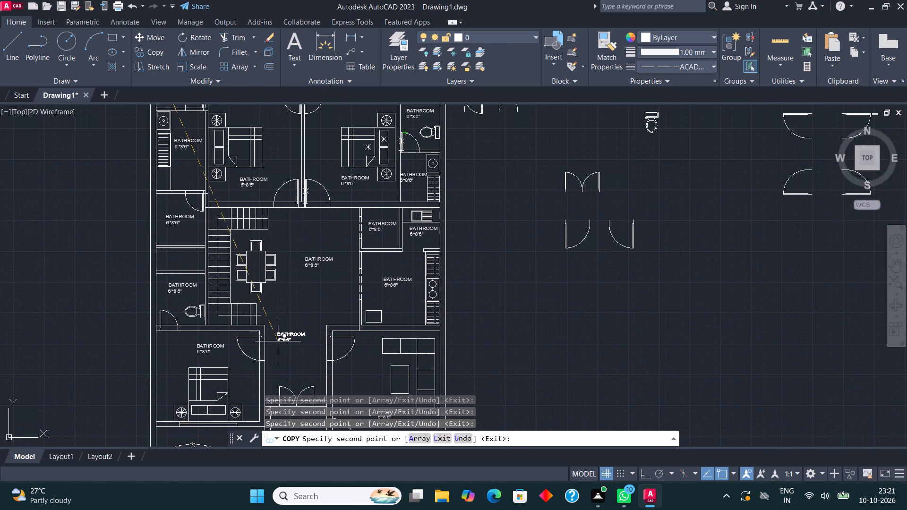
key("Escape")
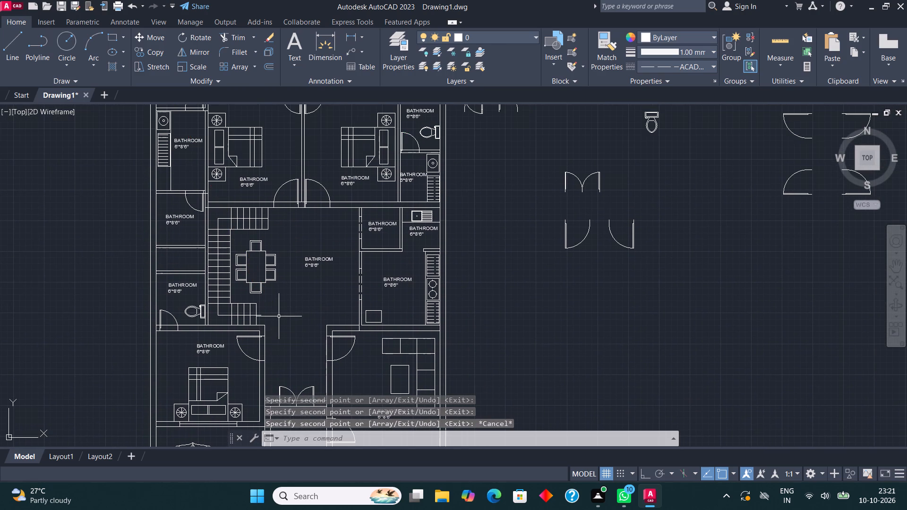
Make the ISO dash linetype ACAD_ISO02W100 the current linetype.
scroll(154, 242, "up", 2)
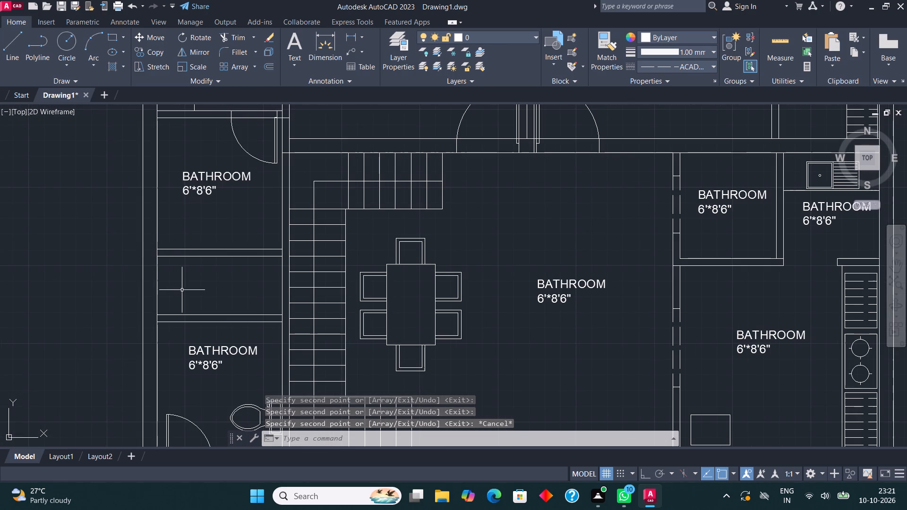
type("LI")
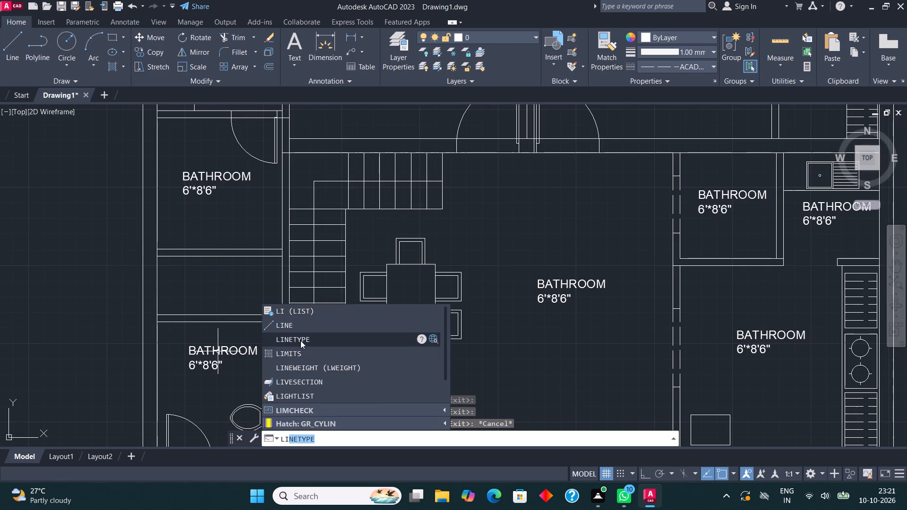
left_click(300, 340)
left_click(420, 227)
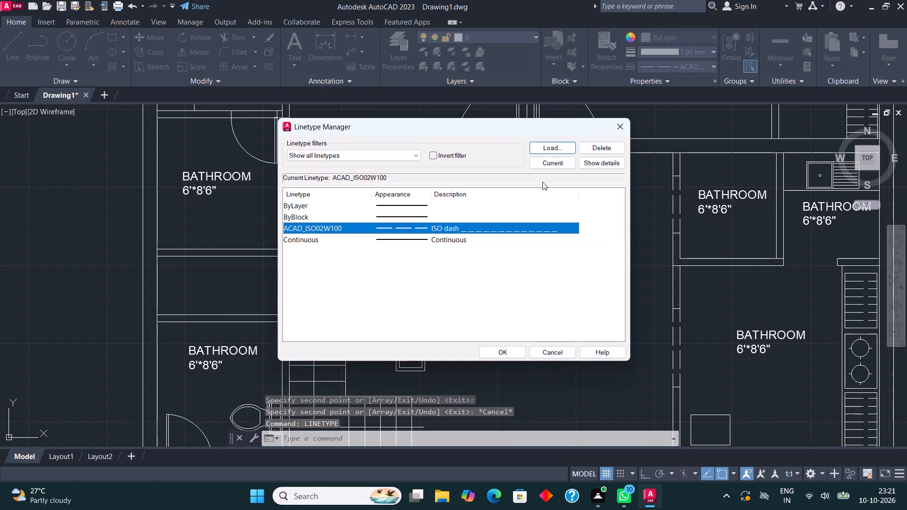
left_click(558, 163)
left_click(505, 353)
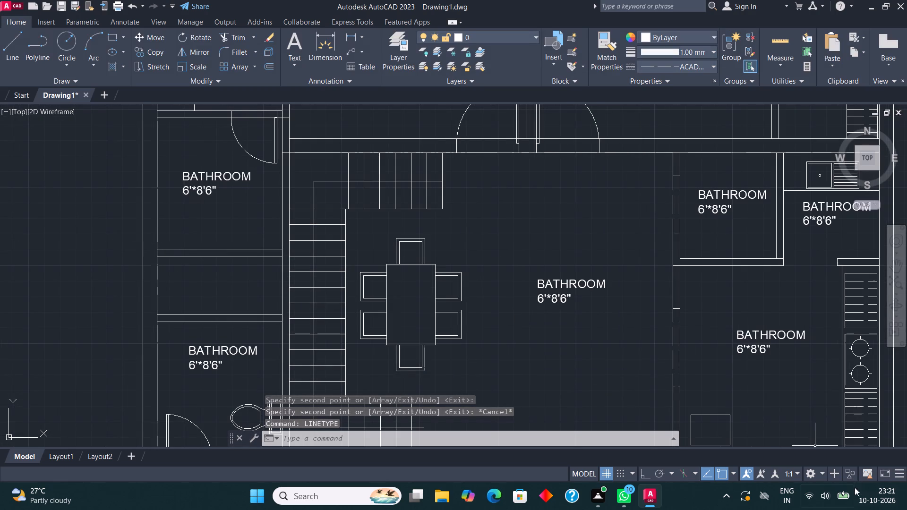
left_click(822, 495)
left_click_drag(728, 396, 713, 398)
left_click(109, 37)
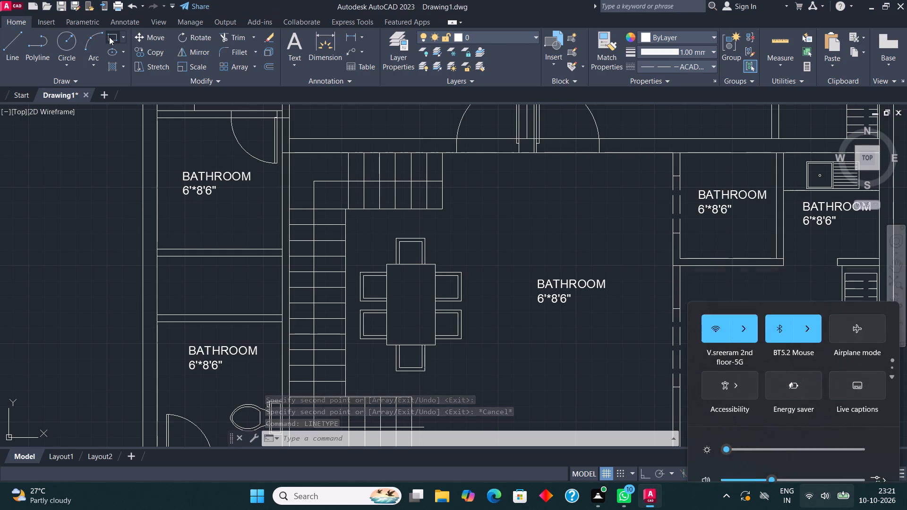
Draw a dashed rectangle slightly inset within the narrow space between the room beside the stairs and the lower toilet.
scroll(172, 286, "up", 2)
left_click(110, 36)
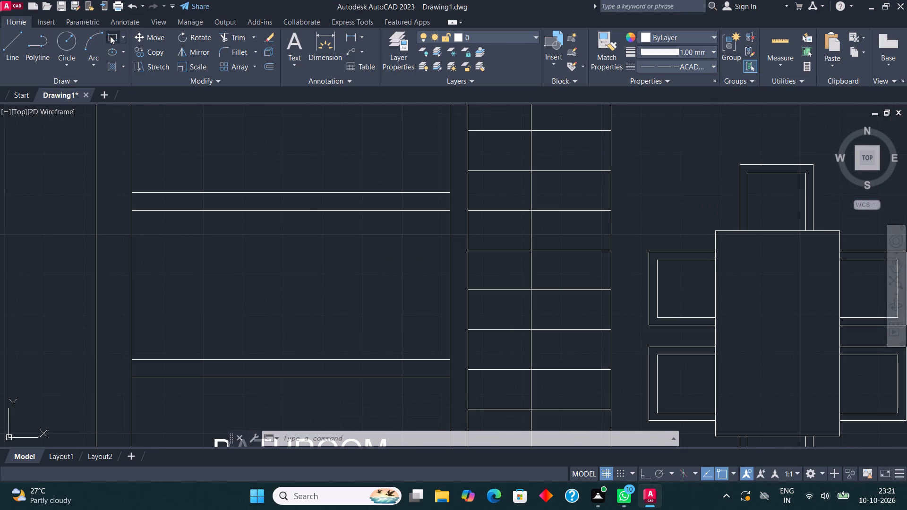
left_click(149, 224)
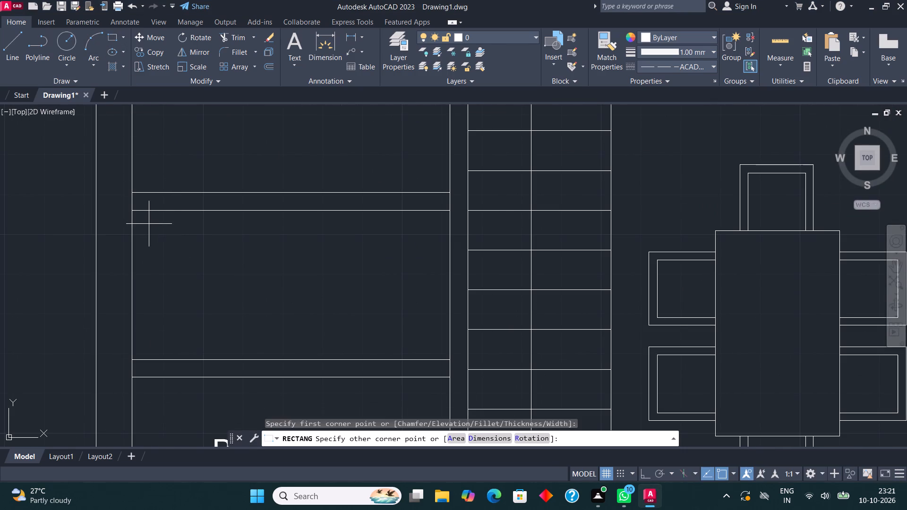
left_click(432, 346)
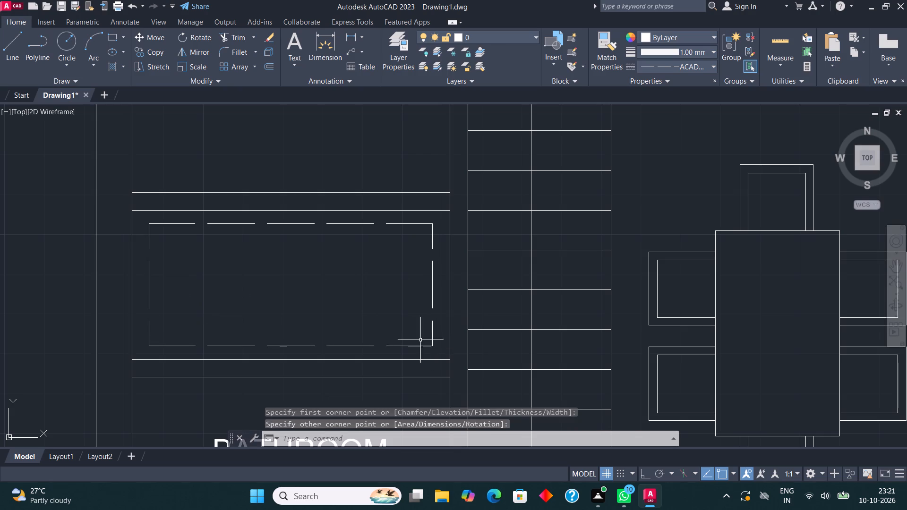
key("Escape")
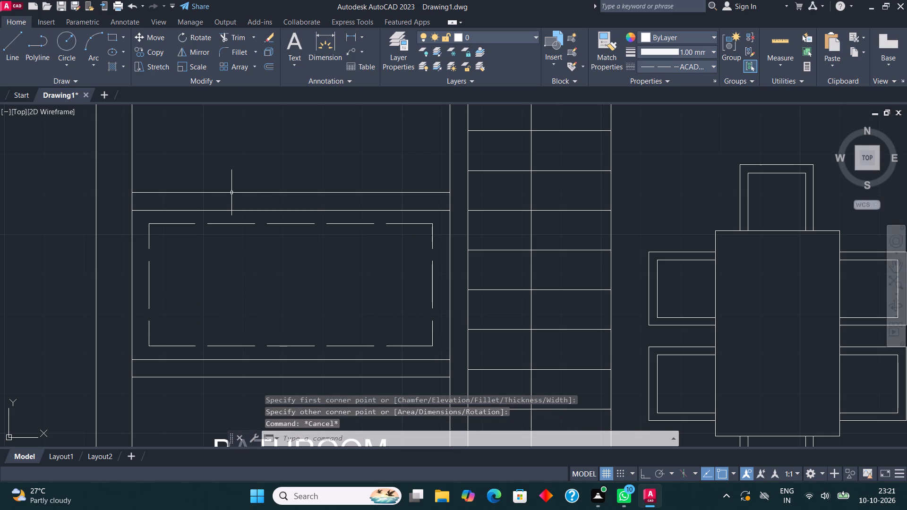
Replace the label text in the room above the dashed rectangle with STORE ROOM and 6'8"*4.5' on two lines.
scroll(247, 324, "down", 3)
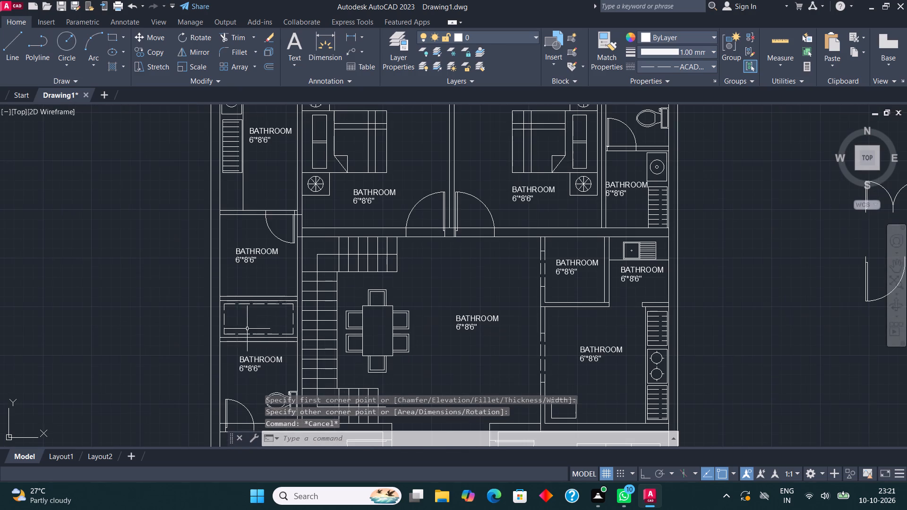
scroll(247, 262, "up", 3)
left_click(242, 218)
right_click(242, 218)
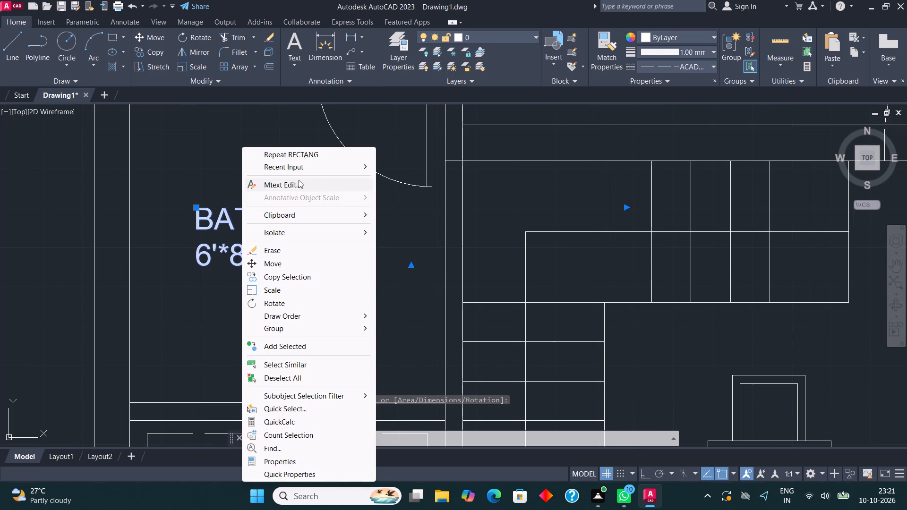
left_click(299, 180)
left_click(303, 269)
key("BackSpace")
key("BackSpace")
key("BackSpace")
key("BackSpace")
key("BackSpace")
key("BackSpace")
key("BackSpace")
key("BackSpace")
key("BackSpace")
key("BackSpace")
key("BackSpace")
key("BackSpace")
key("BackSpace")
key("BackSpace")
key("BackSpace")
key("BackSpace")
key("BackSpace")
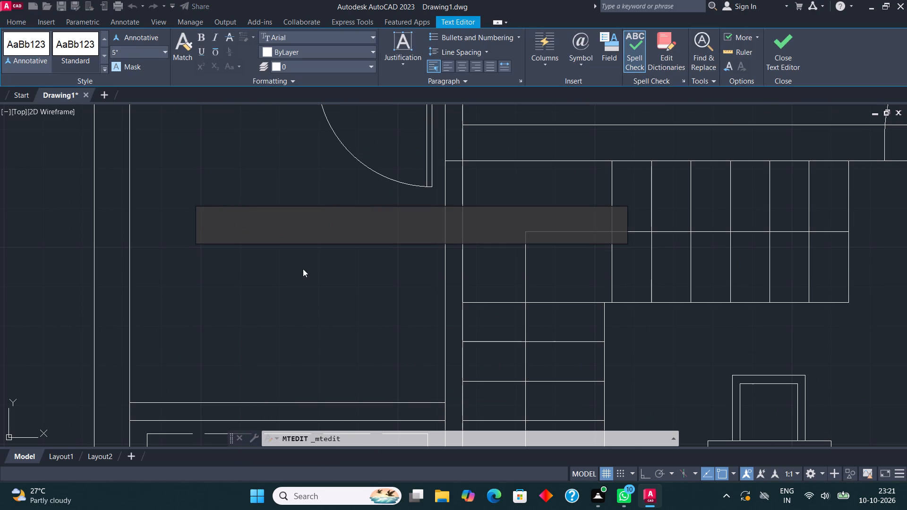
type("STORE ROOM")
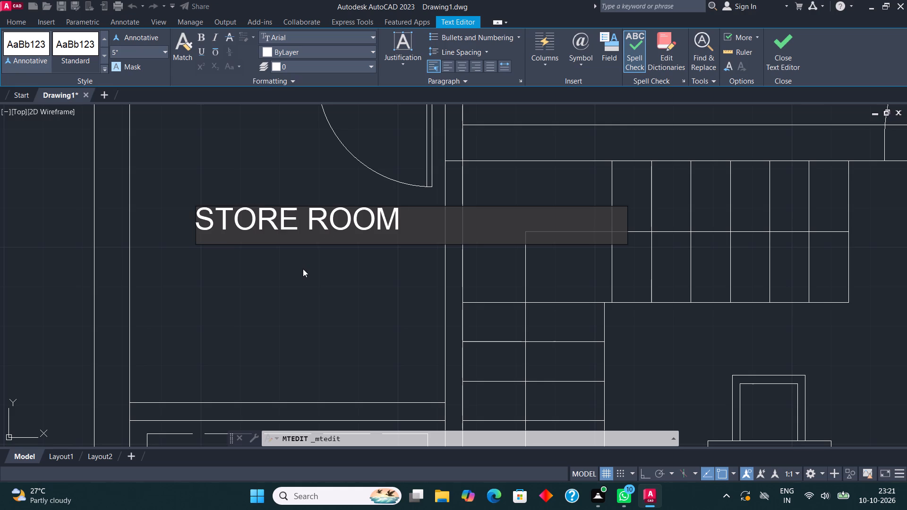
key("Return")
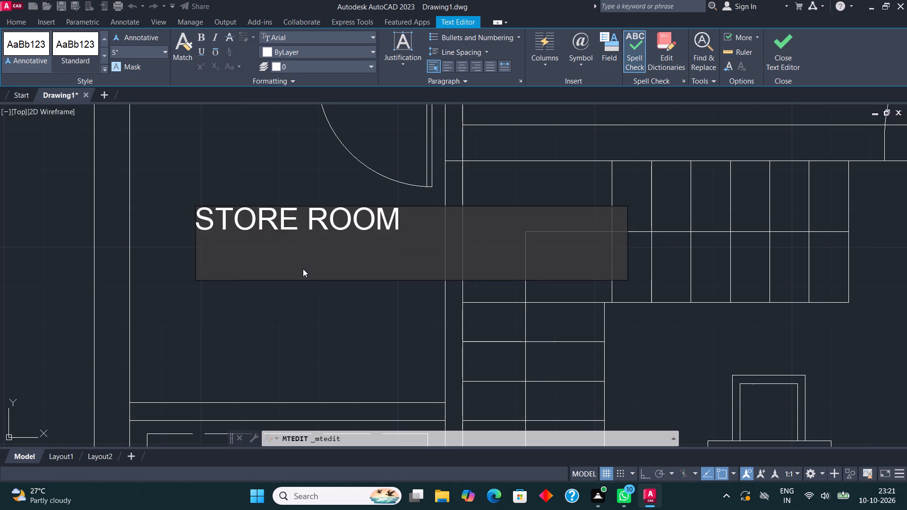
type("6'8\"*")
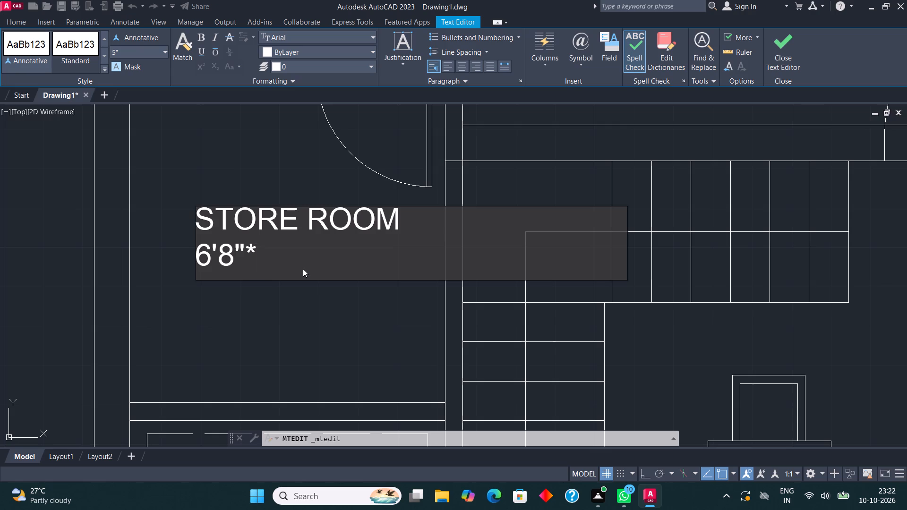
type("4.5'")
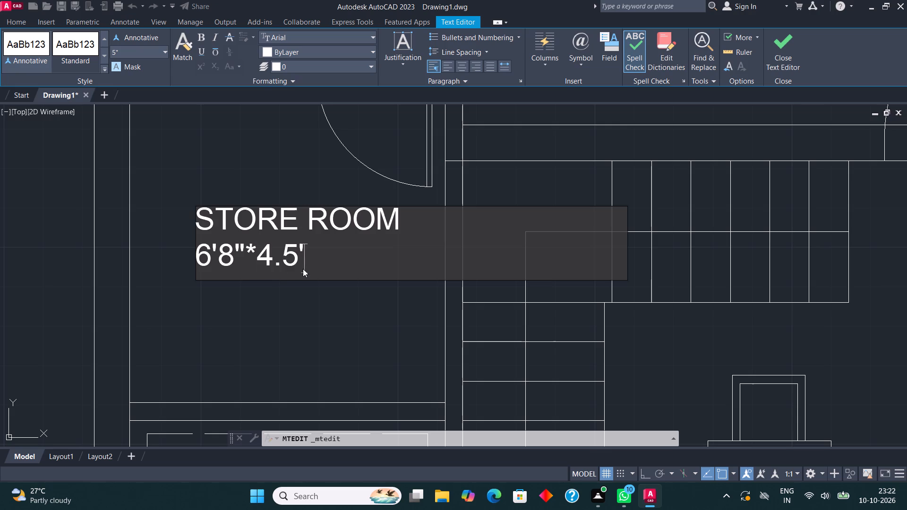
left_click(780, 43)
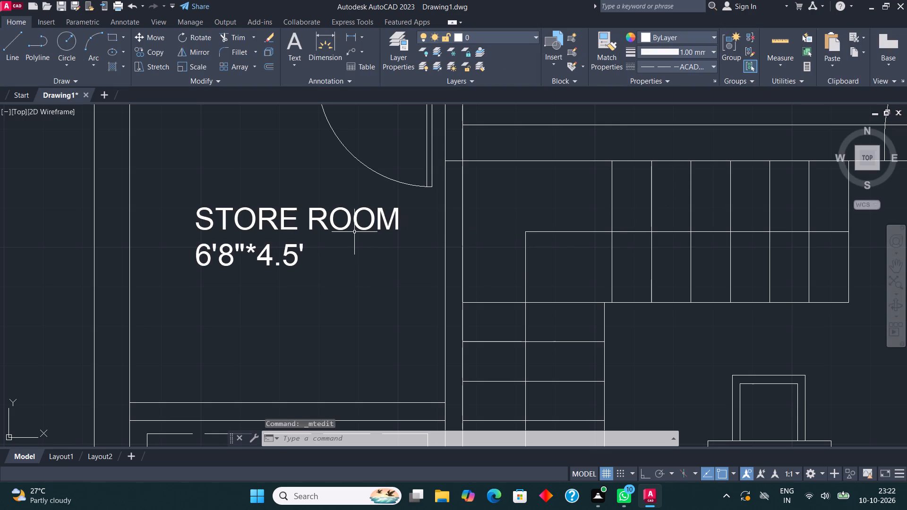
scroll(345, 290, "down", 2)
middle_click_drag(316, 298, 328, 140)
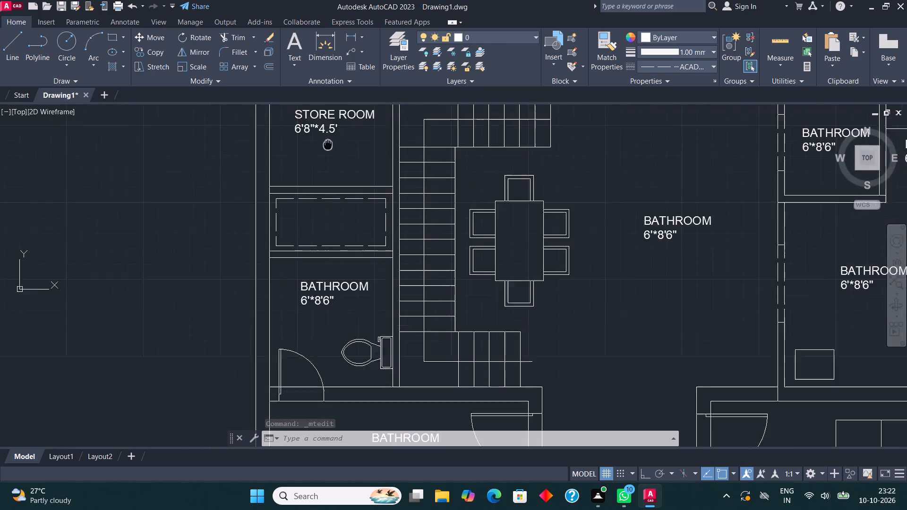
Change the size line of the BATHROOM label in the lower toilet beside the stairs to 6'*7'.
middle_click_drag(328, 140, 333, 118)
scroll(340, 273, "up", 2)
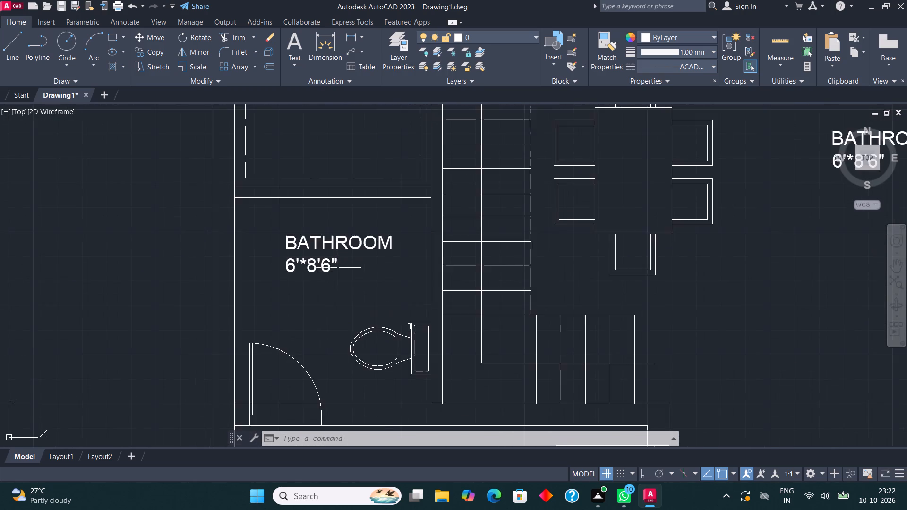
left_click(326, 233)
right_click(326, 232)
left_click(394, 189)
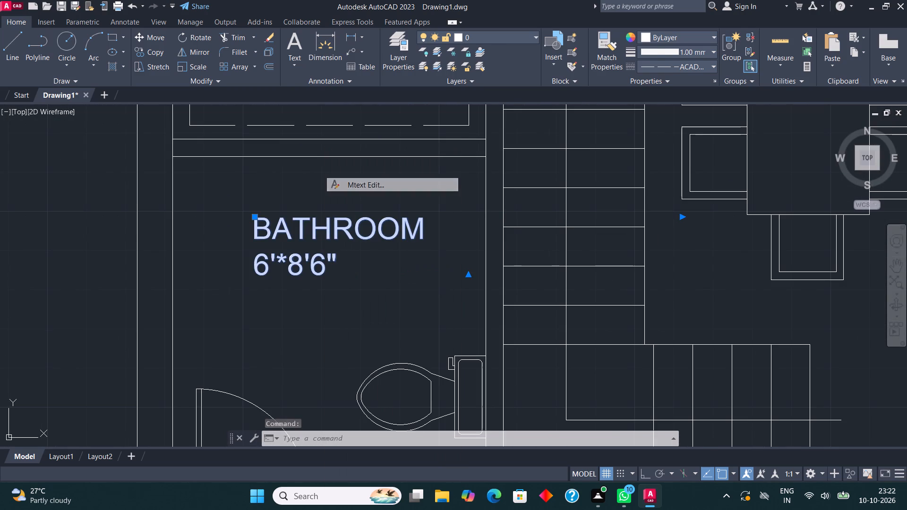
left_click(364, 280)
key("BackSpace")
key("BackSpace")
key("BackSpace")
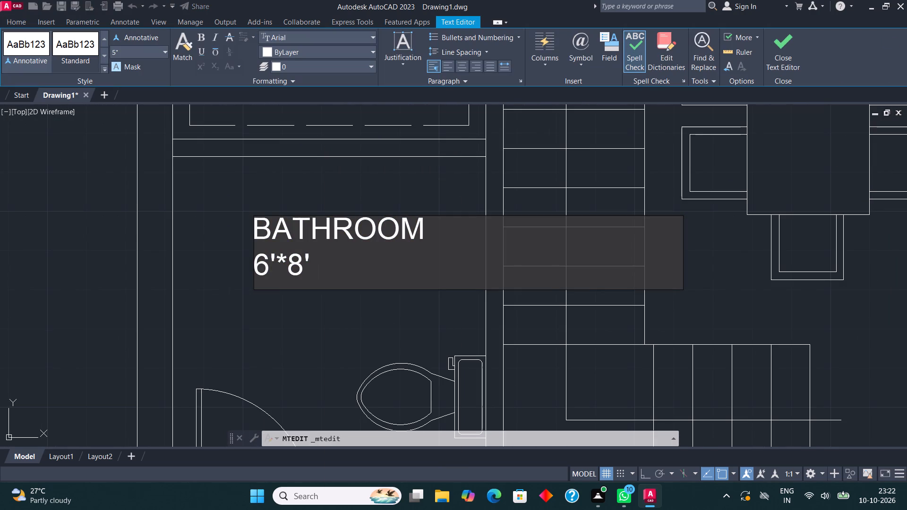
key("BackSpace")
type("7'")
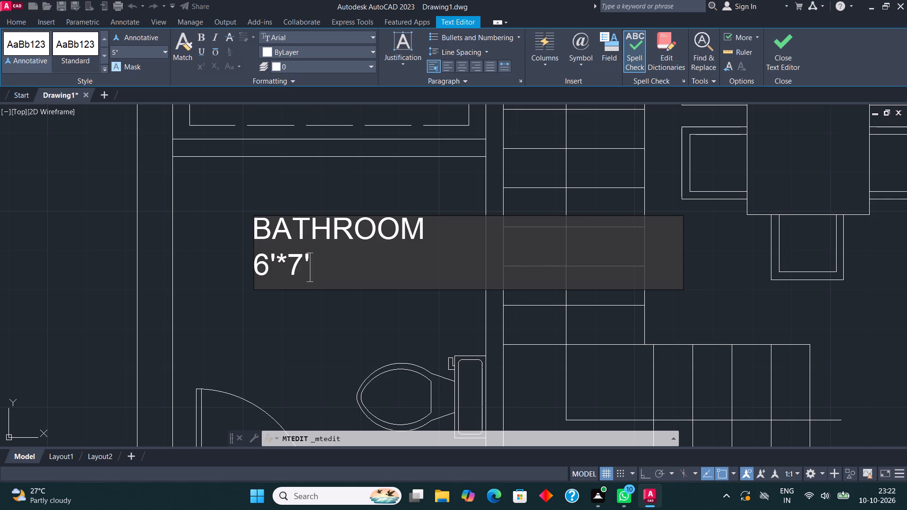
left_click(774, 47)
Replace the label text in the open area beside the dining table with LOBBY/DINING AREA and 20'9"*16' on two lines.
scroll(418, 213, "down", 2)
middle_click_drag(511, 219, 481, 226)
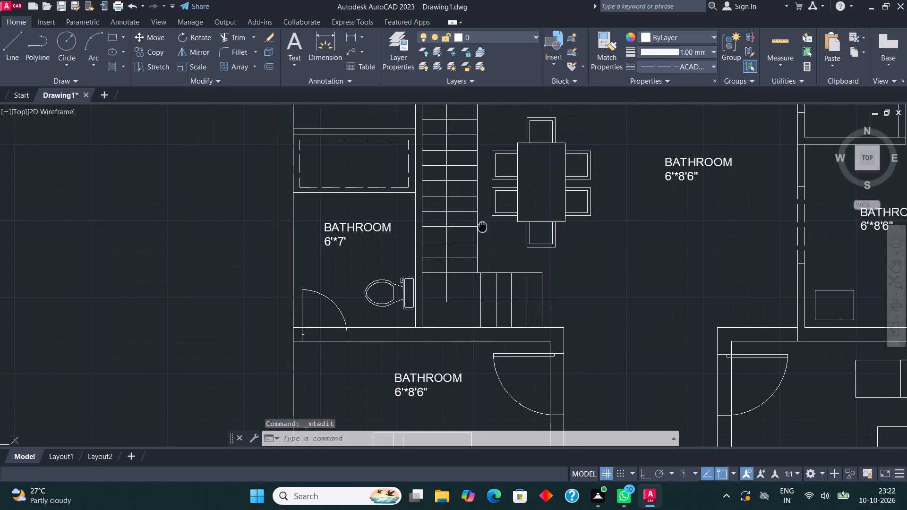
middle_click_drag(481, 226, 367, 281)
middle_click_drag(556, 289, 504, 298)
scroll(543, 240, "up", 2)
left_click(504, 211)
right_click(504, 211)
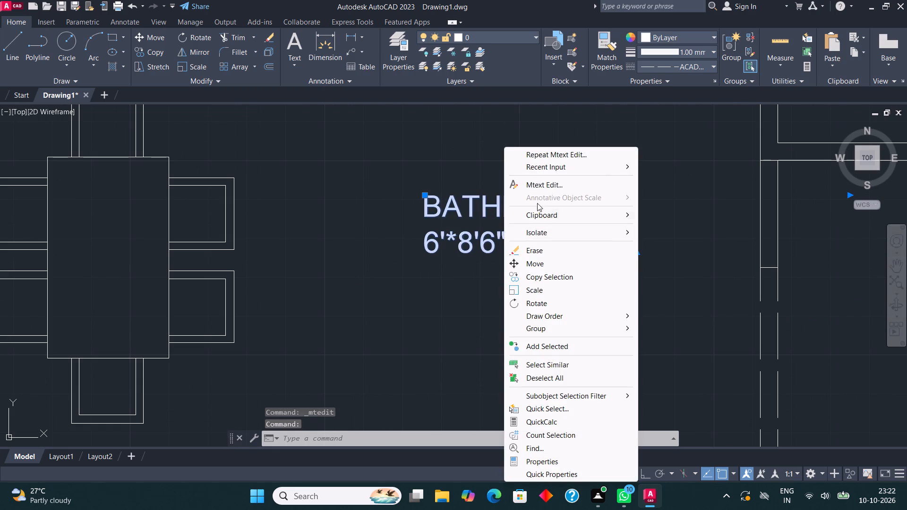
left_click(552, 186)
left_click(550, 247)
key("BackSpace")
key("BackSpace")
key("BackSpace")
key("BackSpace")
key("BackSpace")
key("BackSpace")
key("BackSpace")
key("BackSpace")
key("BackSpace")
key("BackSpace")
key("BackSpace")
key("BackSpace")
key("BackSpace")
key("BackSpace")
key("BackSpace")
key("BackSpace")
key("BackSpace")
key("BackSpace")
key("BackSpace")
key("BackSpace")
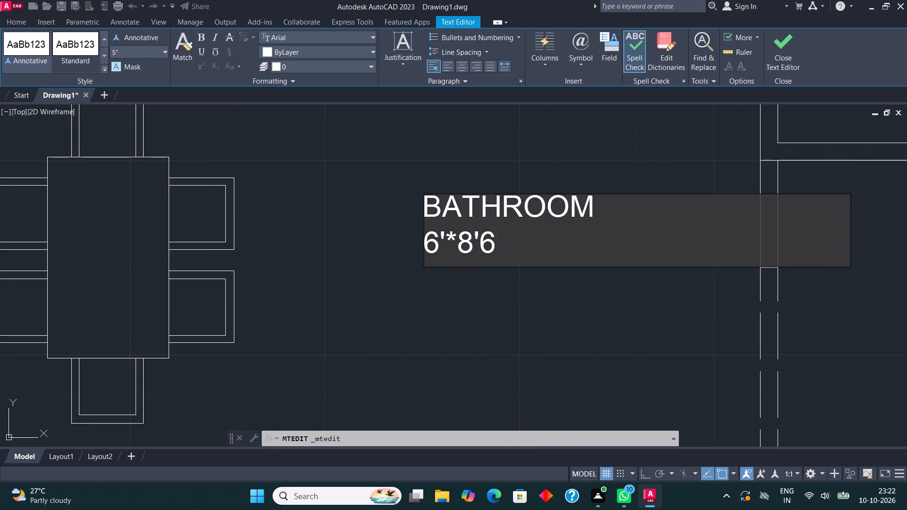
type("LO")
type("BBY")
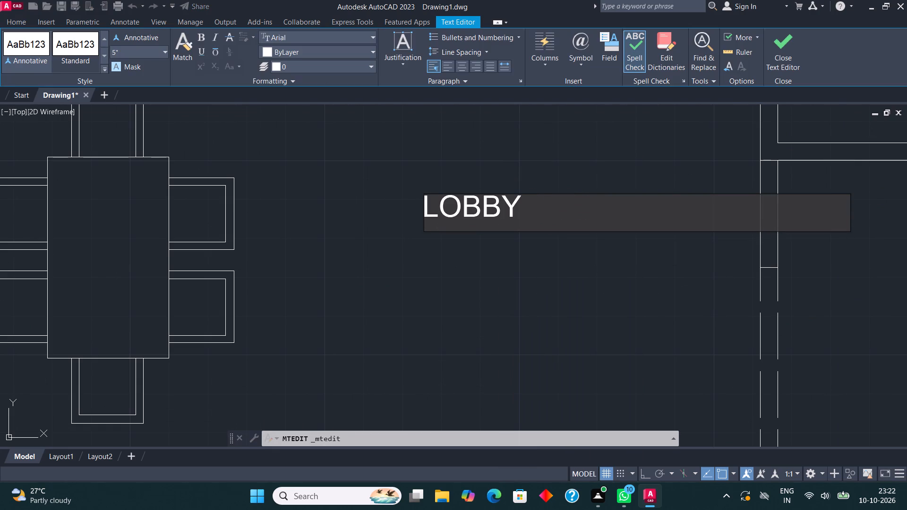
type("/DINING A")
type("REA")
key("Return")
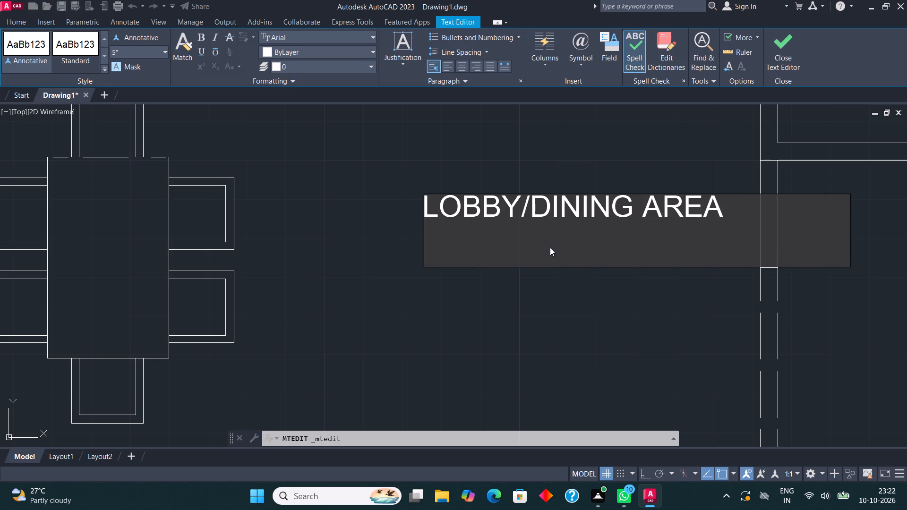
type("20'9\"*")
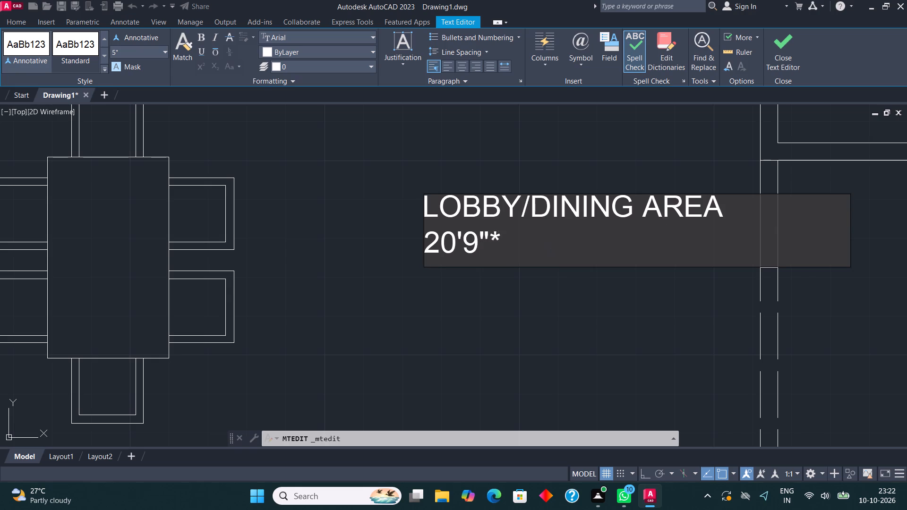
type("16'")
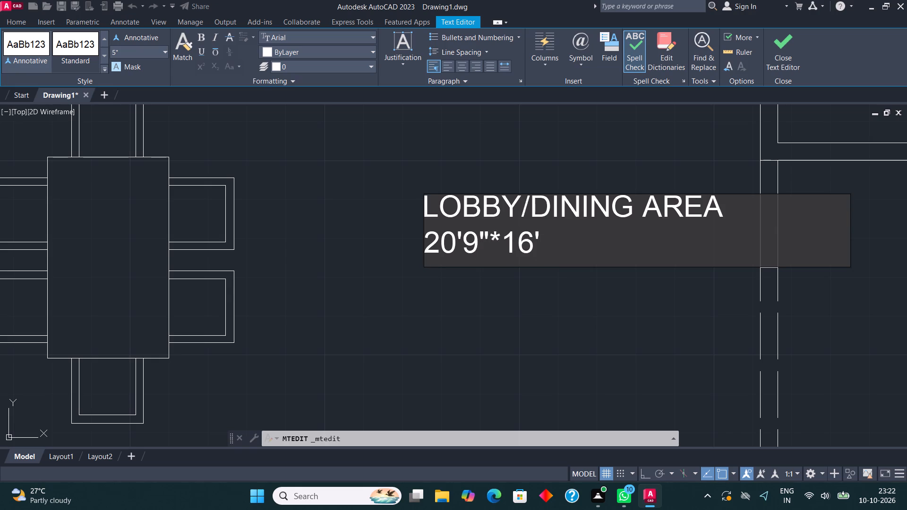
left_click(784, 47)
Move the LOBBY/DINING AREA label slightly closer to the dining table.
scroll(269, 363, "down", 3)
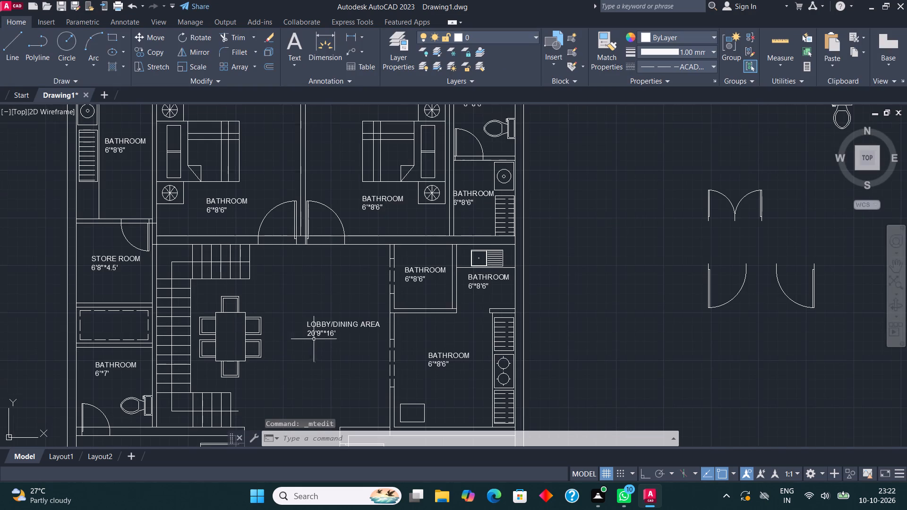
middle_click_drag(326, 315, 341, 301)
scroll(341, 301, "up", 1)
left_click(332, 320)
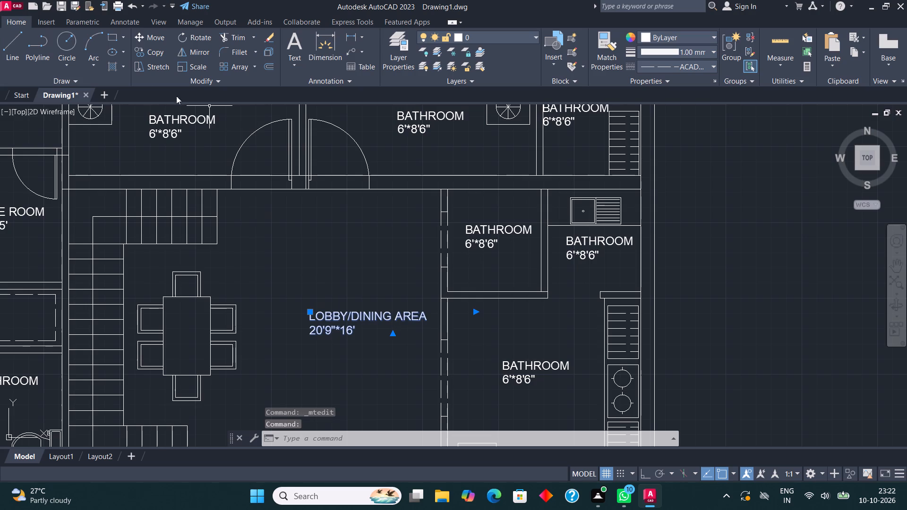
left_click(150, 37)
left_click(332, 325)
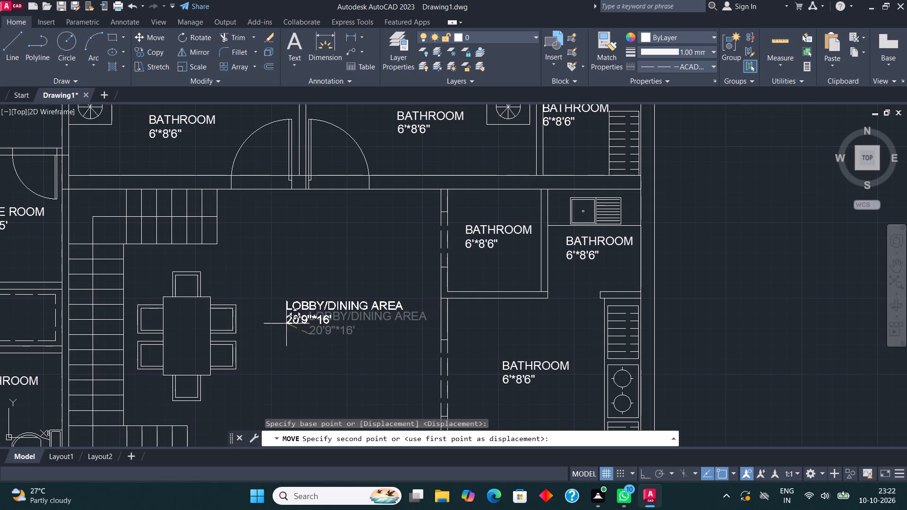
left_click(264, 337)
Copy the left bedroom's BATHROOM label to the lobby, just beside the end of the upper stair flight.
middle_click_drag(200, 238, 218, 250)
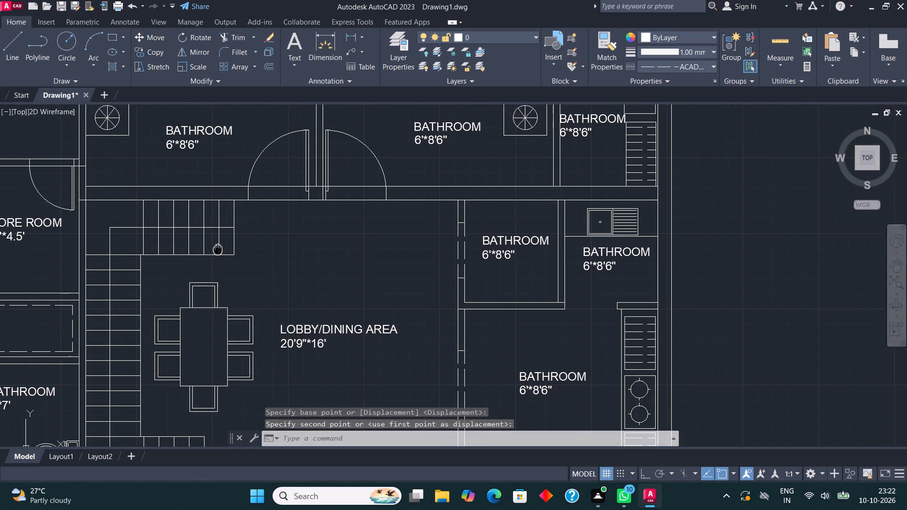
middle_click_drag(218, 250, 248, 331)
left_click(223, 212)
left_click(159, 51)
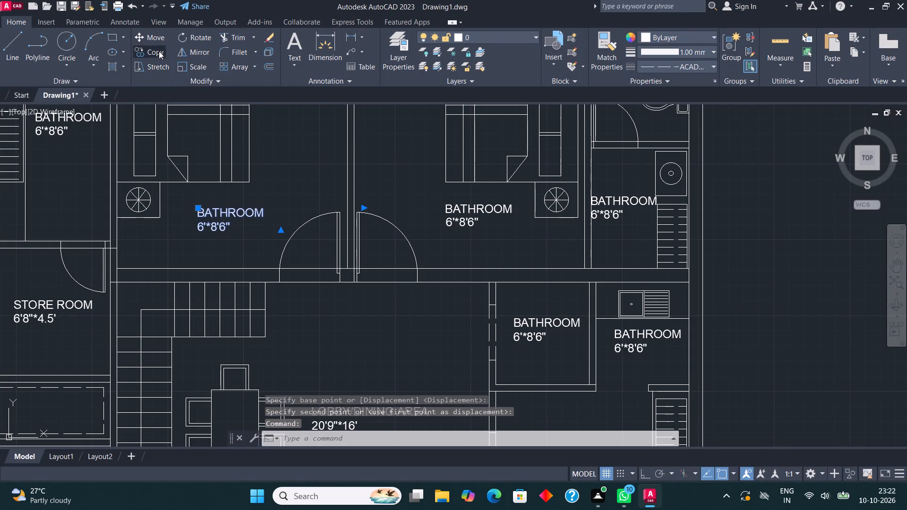
left_click(216, 199)
scroll(274, 288, "up", 2)
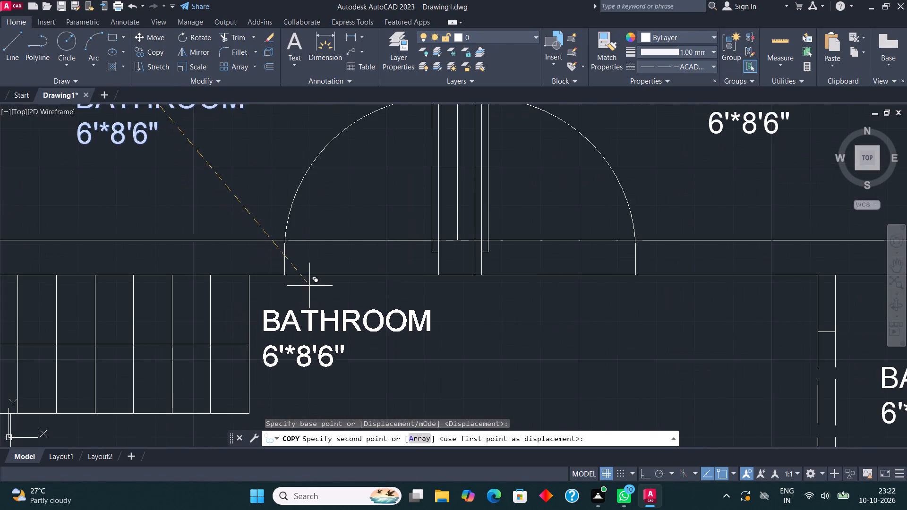
left_click(308, 289)
key("Escape")
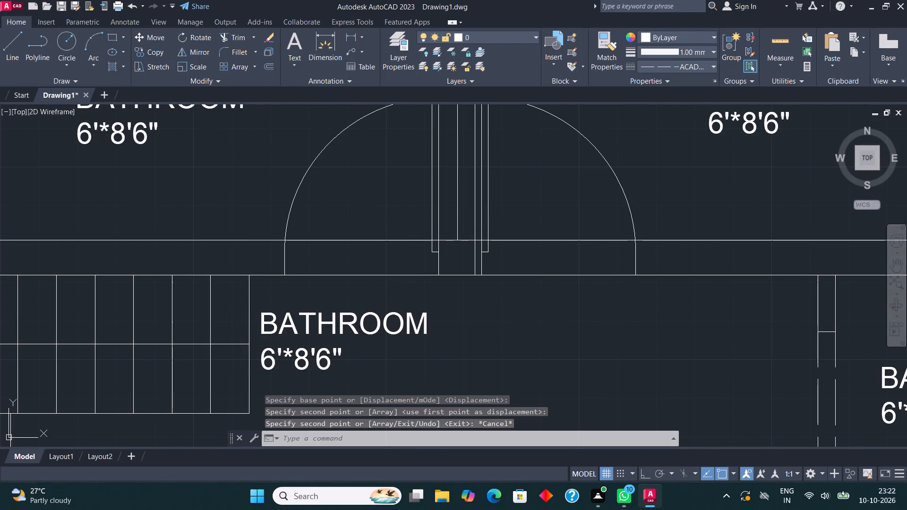
Replace the text of the label copy beside the upper stair flight with UP.
left_click(303, 315)
right_click(303, 321)
left_click(347, 187)
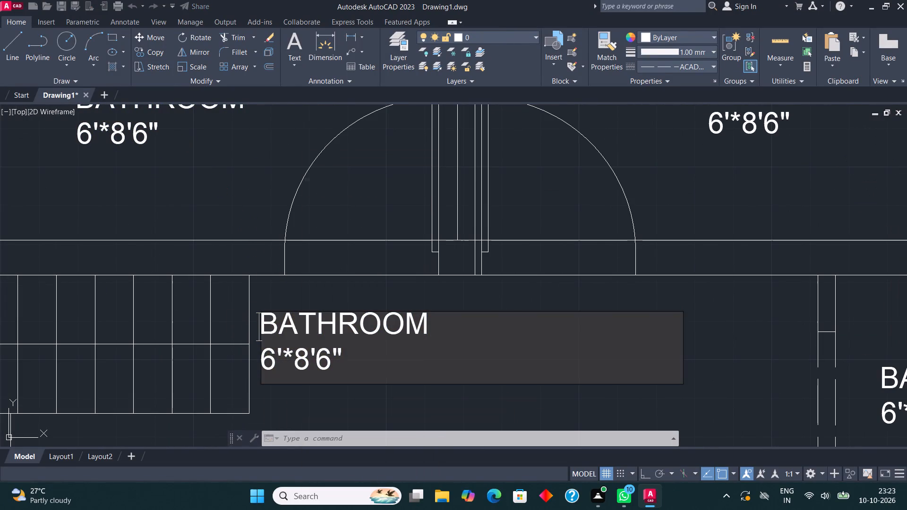
left_click(352, 377)
key("BackSpace")
key("BackSpace")
key("BackSpace")
key("BackSpace")
key("BackSpace")
key("BackSpace")
key("BackSpace")
key("BackSpace")
key("BackSpace")
key("BackSpace")
key("BackSpace")
key("BackSpace")
key("BackSpace")
key("BackSpace")
key("BackSpace")
key("BackSpace")
key("BackSpace")
key("BackSpace")
key("BackSpace")
key("BackSpace")
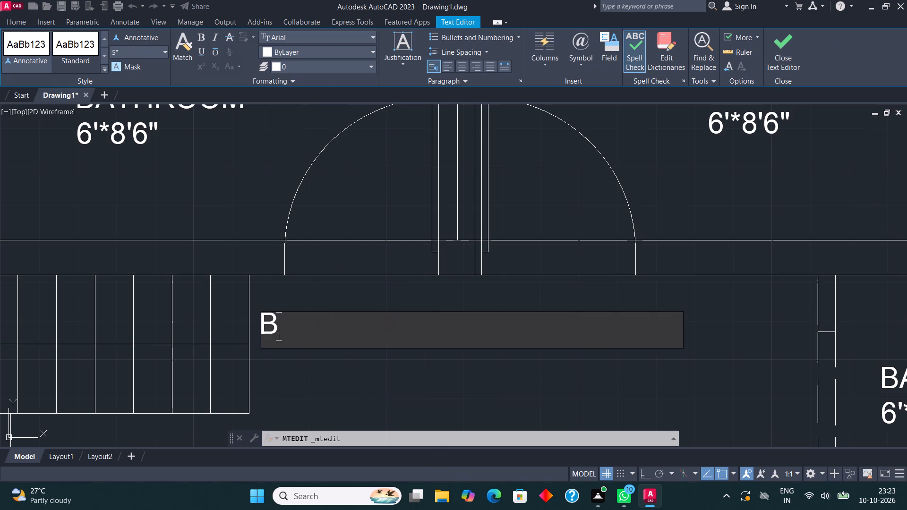
type("UP")
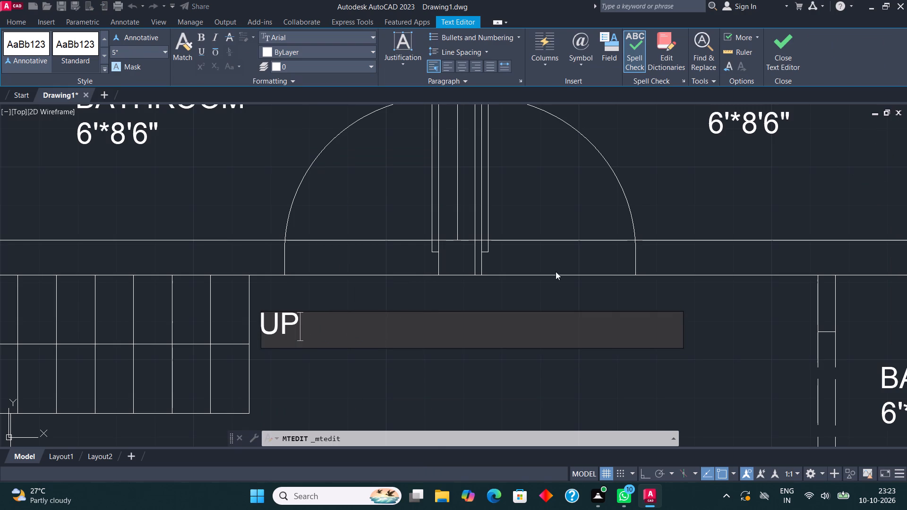
left_click(791, 51)
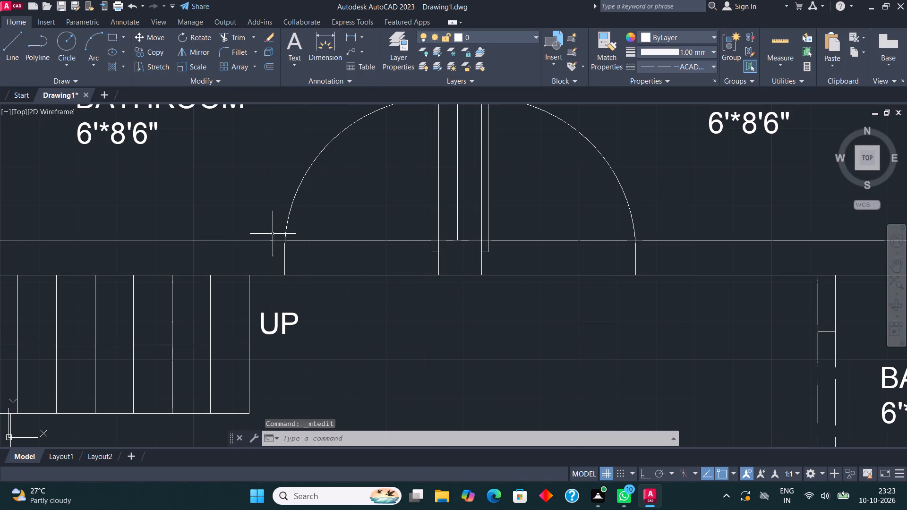
Replace the label text in the long strip above the bedrooms with REAR OPEN and 32'1.5"*4' on two lines.
scroll(276, 244, "down", 3)
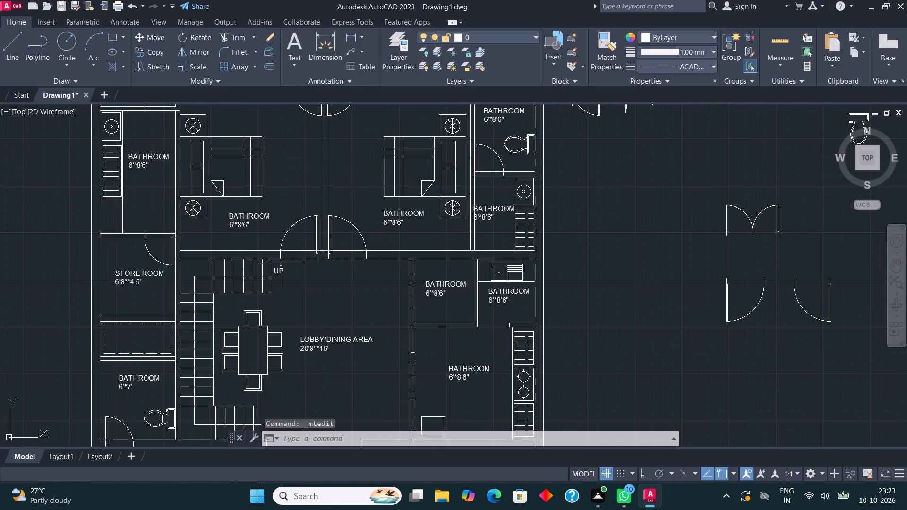
middle_click_drag(456, 173, 461, 341)
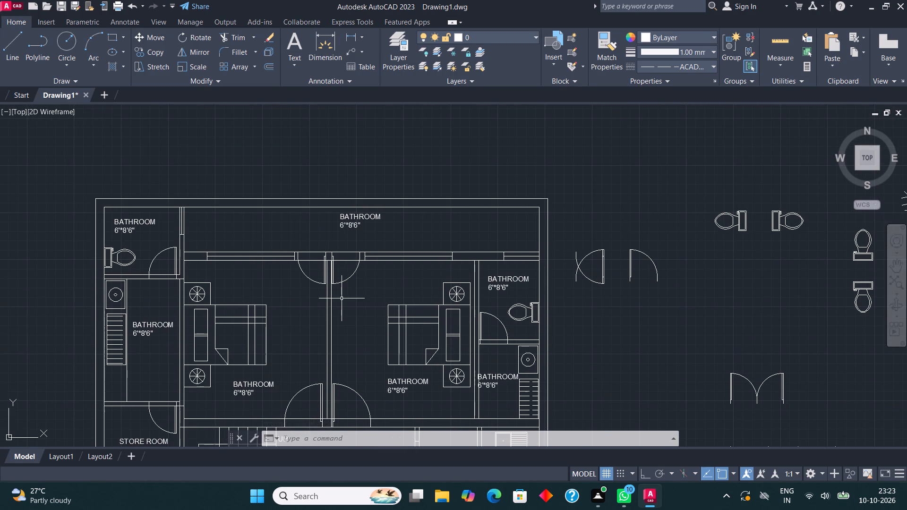
scroll(354, 217, "up", 3)
left_click(350, 213)
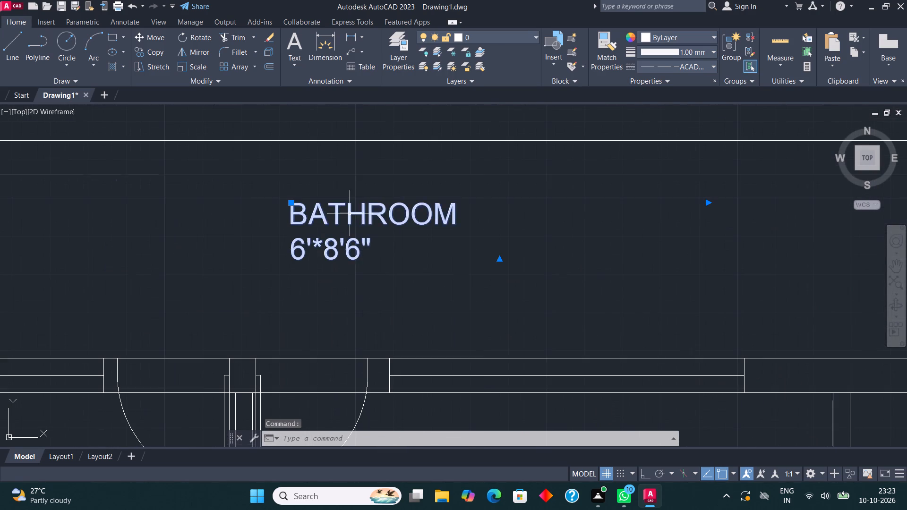
right_click(350, 213)
left_click(382, 187)
left_click(380, 246)
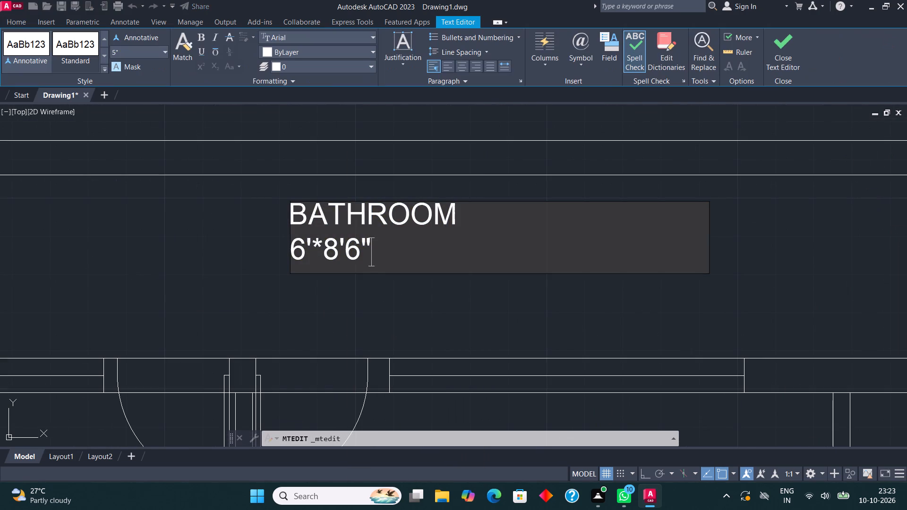
key("BackSpace")
key("BackSpace")
key("BackSpace")
key("BackSpace")
key("BackSpace")
key("BackSpace")
key("BackSpace")
key("BackSpace")
key("BackSpace")
key("BackSpace")
key("BackSpace")
key("BackSpace")
key("BackSpace")
key("BackSpace")
key("BackSpace")
key("BackSpace")
key("BackSpace")
key("BackSpace")
key("BackSpace")
key("BackSpace")
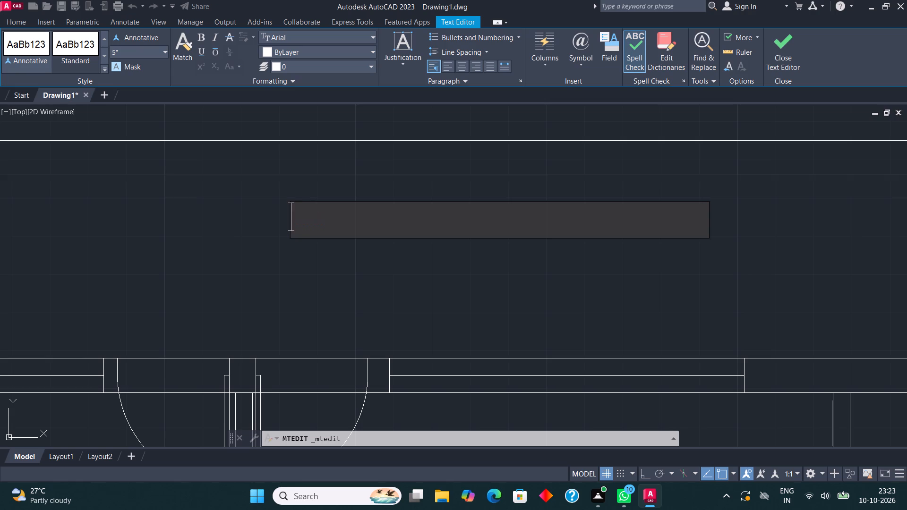
type("REAR OPEN")
key("Return")
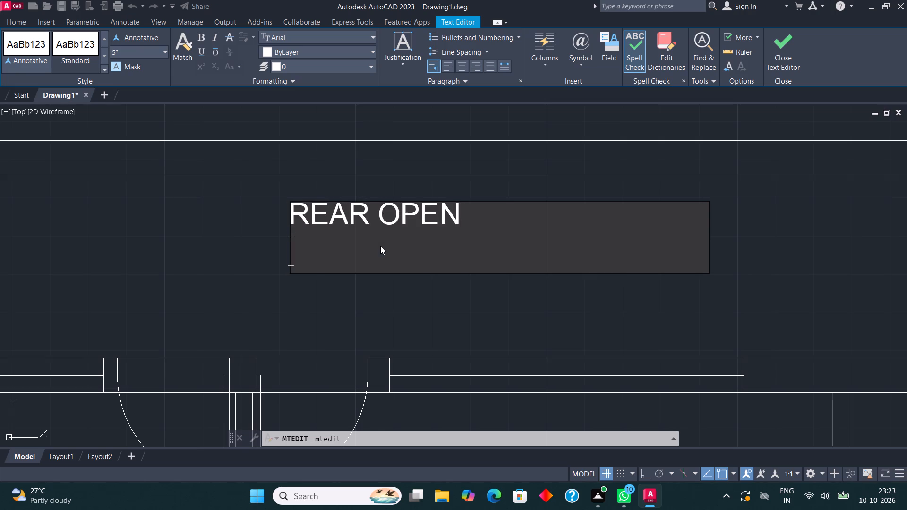
type("32'")
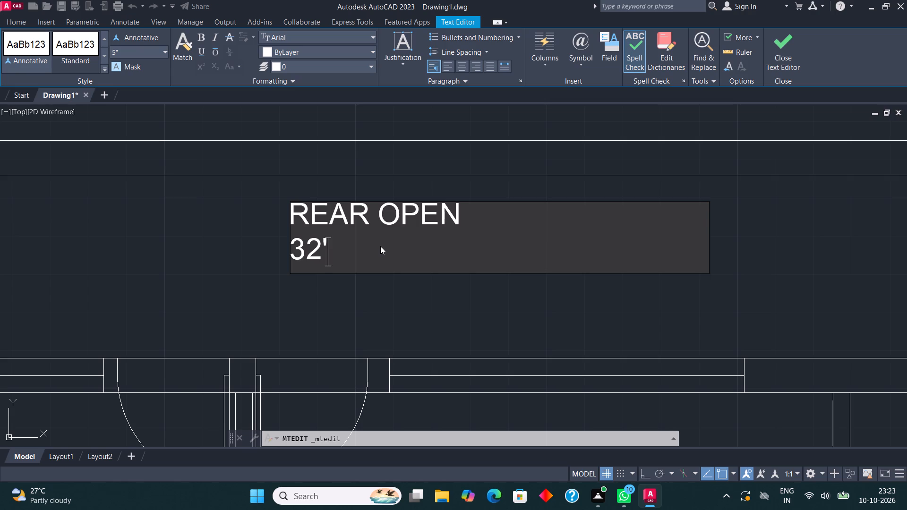
type("1.5\"*")
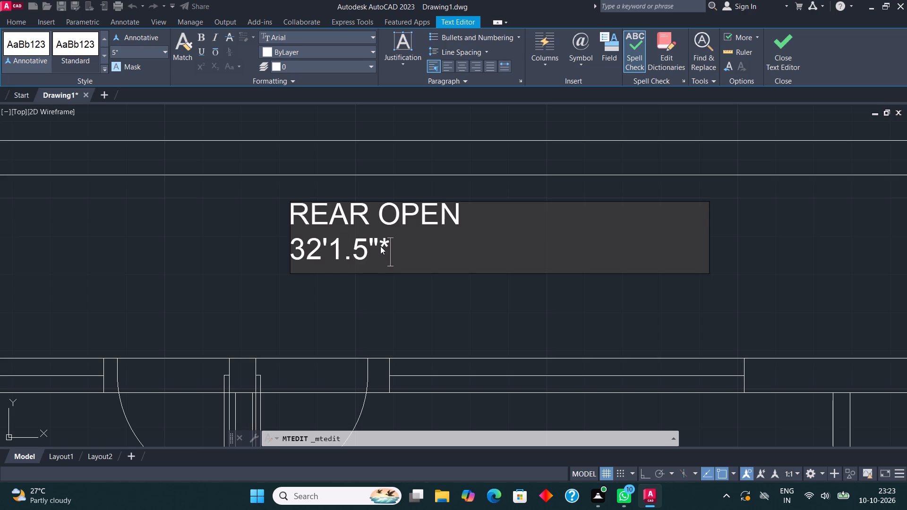
type("4'")
left_click(789, 42)
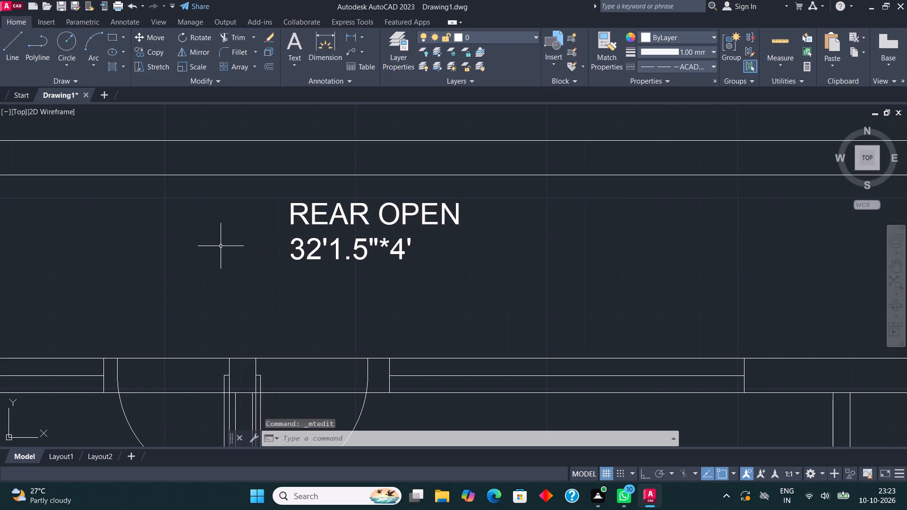
Replace the label text beside the washbasin and wardrobe next to the left bedroom with DRESSING AREA and 6'*8'6" on two lines.
scroll(229, 251, "down", 3)
middle_click_drag(222, 296, 276, 213)
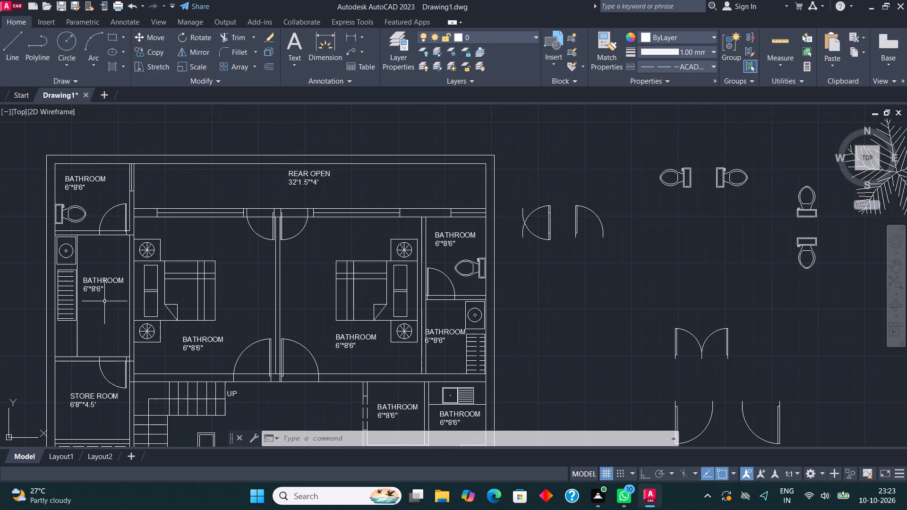
scroll(105, 296, "up", 1)
middle_click_drag(106, 296, 179, 305)
scroll(158, 289, "up", 1)
left_click(154, 281)
right_click(154, 281)
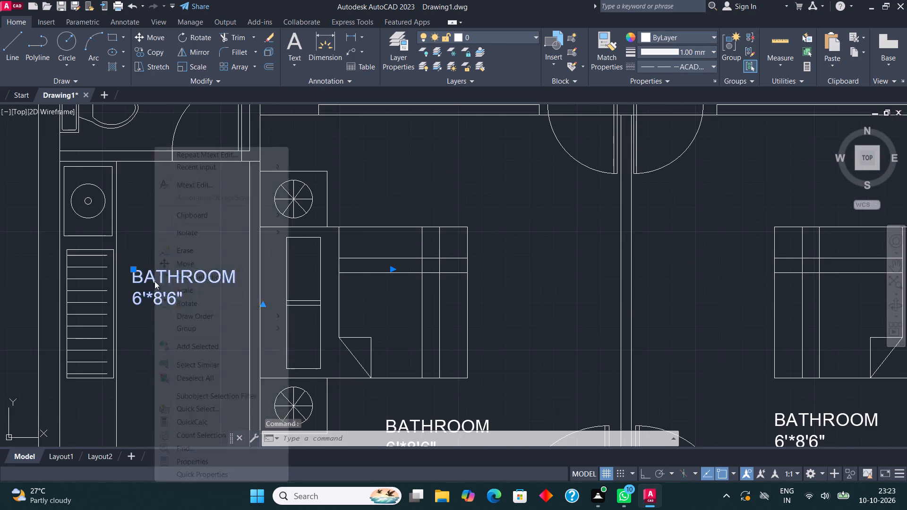
left_click(236, 189)
left_click(212, 301)
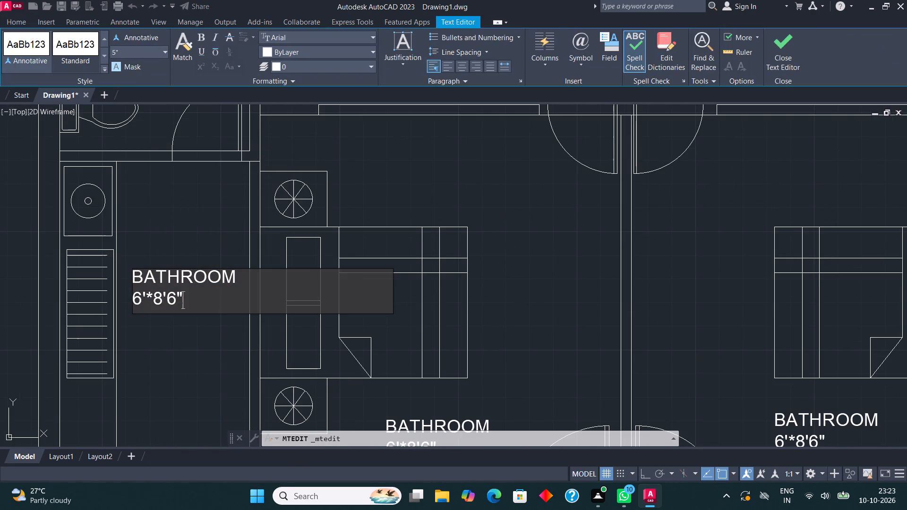
key("BackSpace")
key("BackSpace")
key("BackSpace")
key("BackSpace")
key("BackSpace")
key("BackSpace")
key("BackSpace")
key("BackSpace")
key("BackSpace")
key("BackSpace")
key("BackSpace")
key("BackSpace")
key("BackSpace")
key("BackSpace")
key("BackSpace")
key("BackSpace")
key("BackSpace")
key("BackSpace")
key("BackSpace")
key("BackSpace")
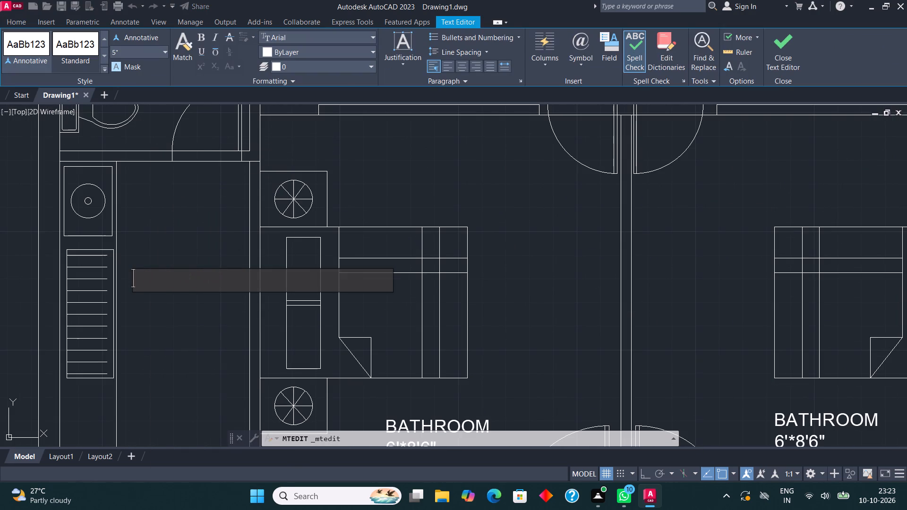
type("DRESSING AREA")
key("Return")
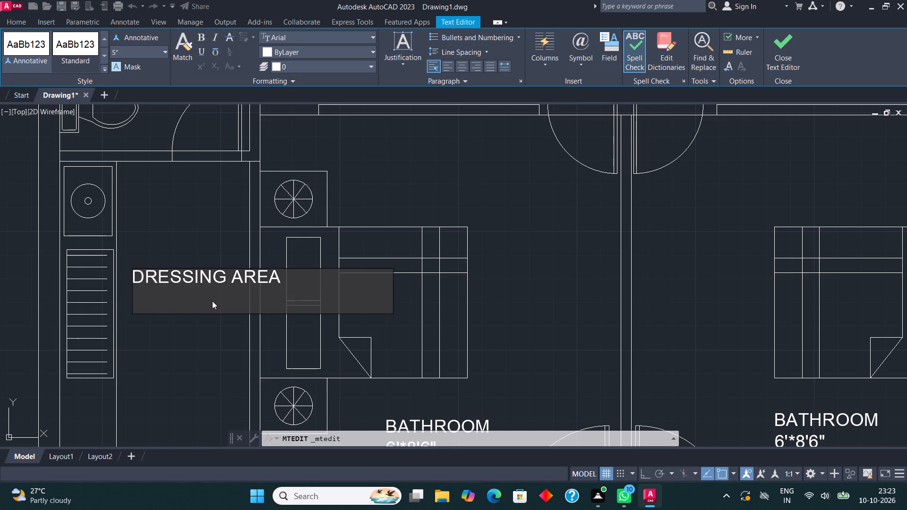
type("6'")
type("*8'6\"")
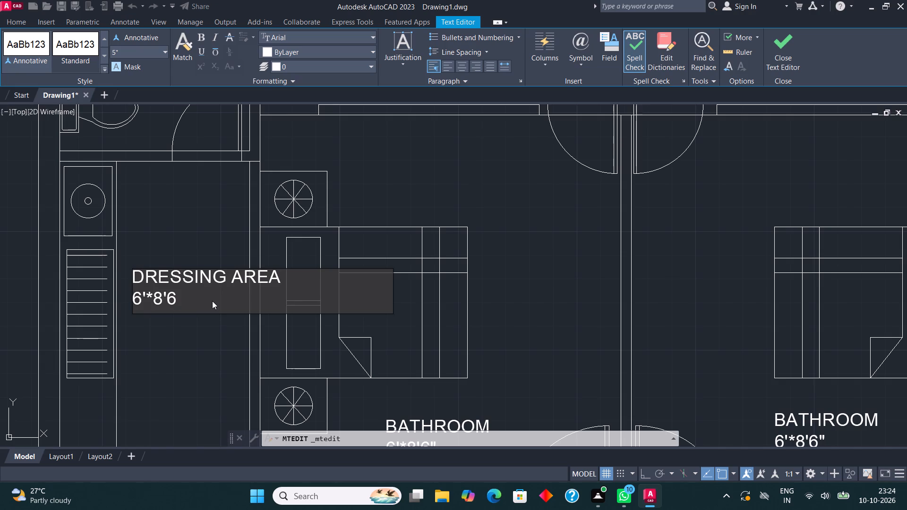
left_click(778, 45)
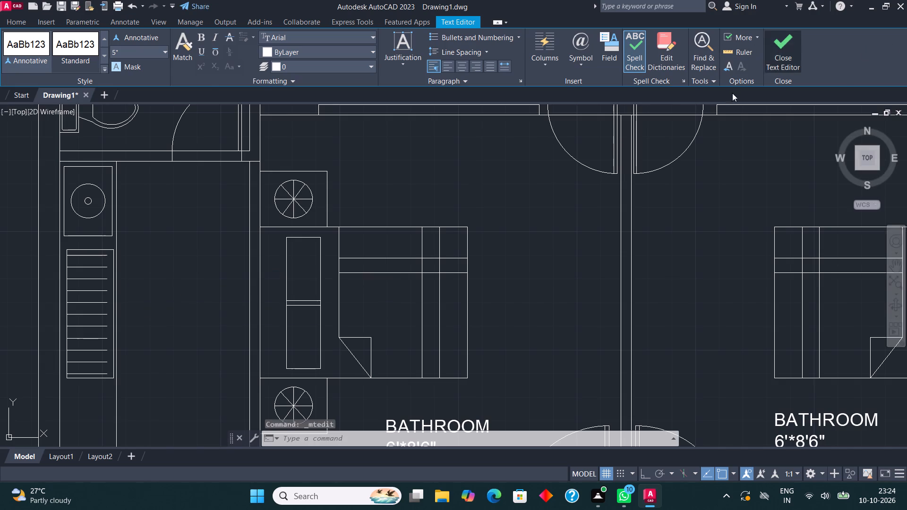
Rotate the DRESSING AREA label a quarter turn counterclockwise with Ortho on, so it reads vertically upward.
scroll(570, 198, "down", 1)
scroll(329, 253, "up", 2)
left_click(320, 246)
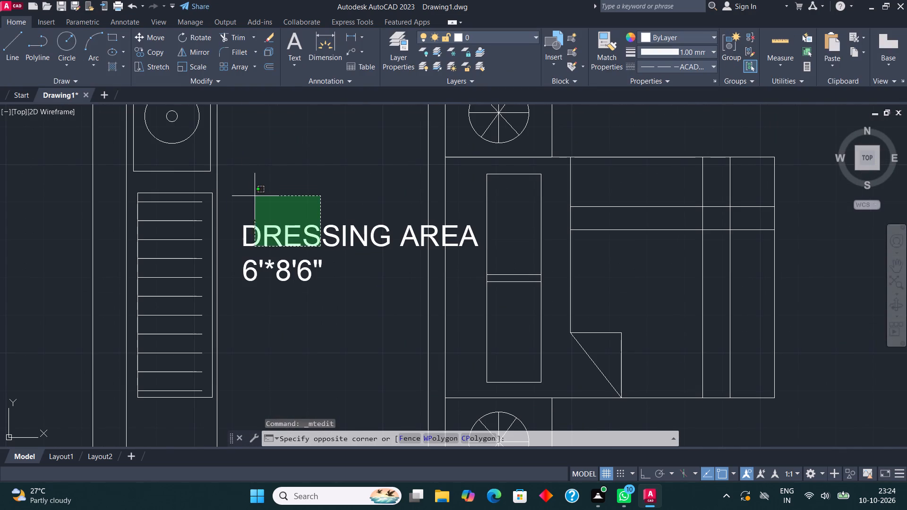
left_click(257, 198)
left_click(208, 36)
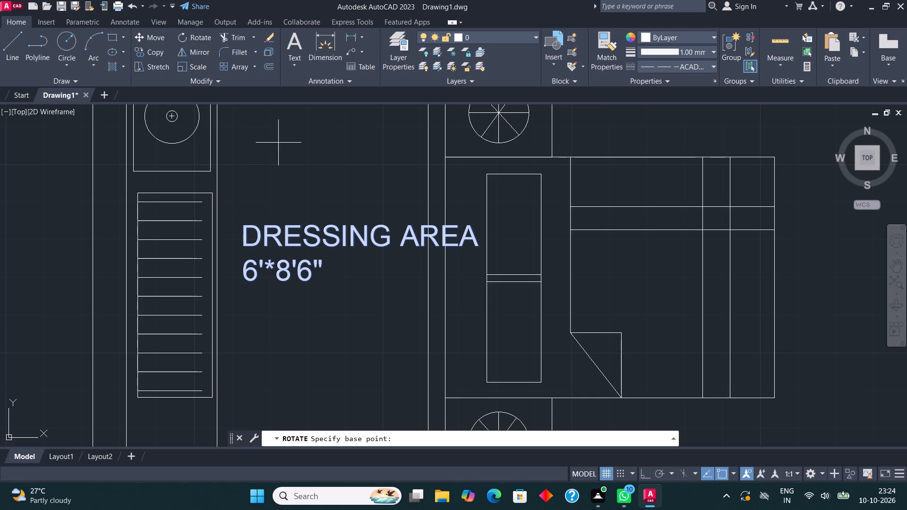
left_click(301, 190)
key("F8")
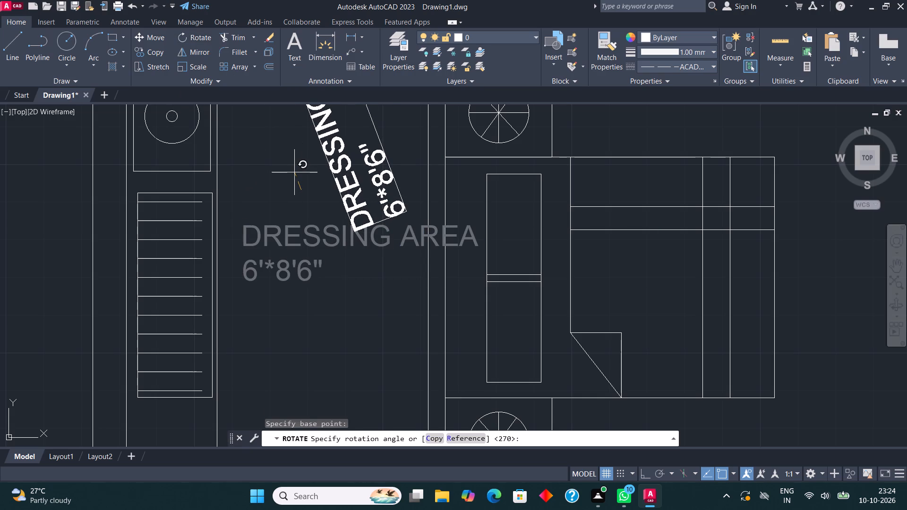
left_click(297, 176)
Move the vertical DRESSING AREA label down into the clear floor space between the wardrobe and the left bedroom wall.
scroll(302, 226, "down", 1)
middle_click_drag(302, 229, 297, 268)
left_click(324, 229)
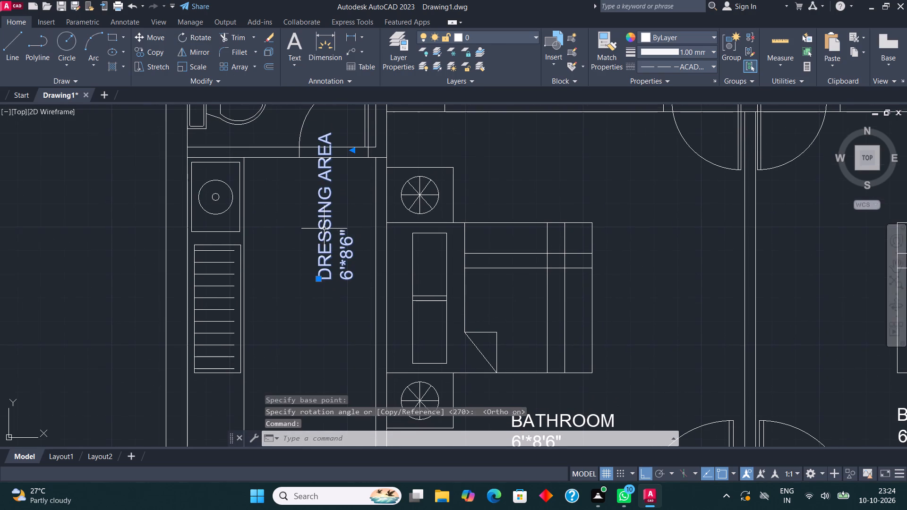
left_click(153, 29)
left_click(154, 36)
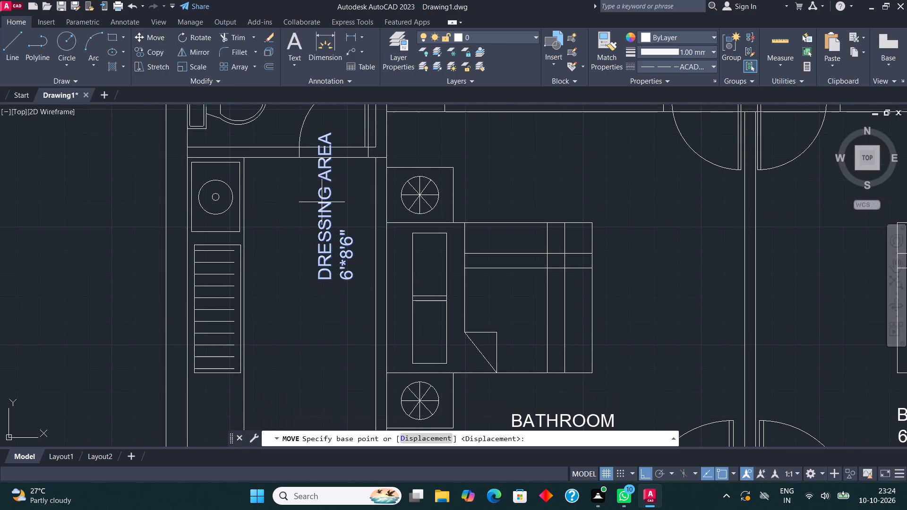
left_click(323, 207)
left_click(282, 313)
Replace the label text in the left bedroom with BEDROOM and 12'8"*14' on two lines.
scroll(271, 283, "down", 3)
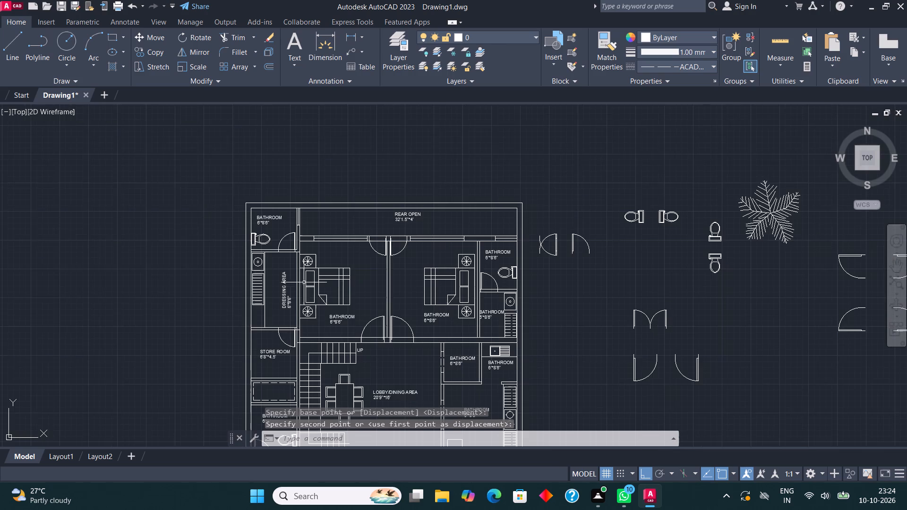
middle_click_drag(473, 281, 420, 270)
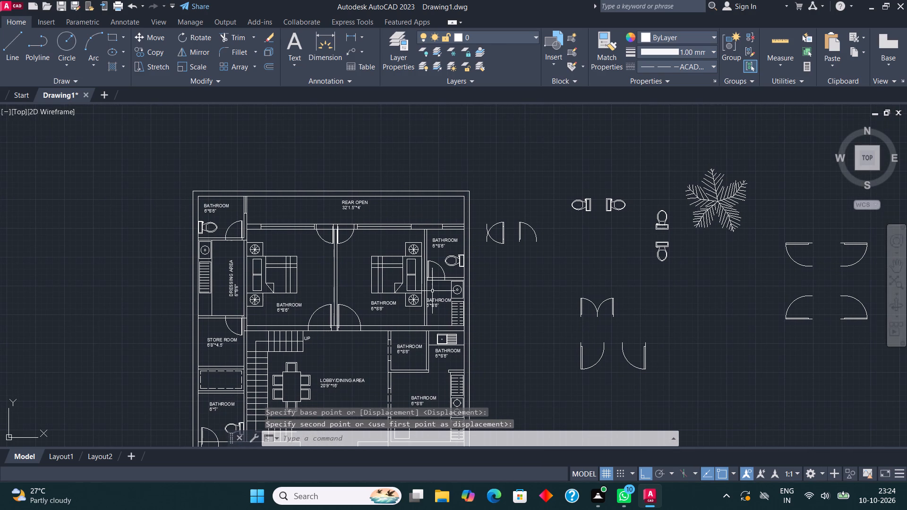
scroll(299, 306, "up", 3)
left_click(288, 304)
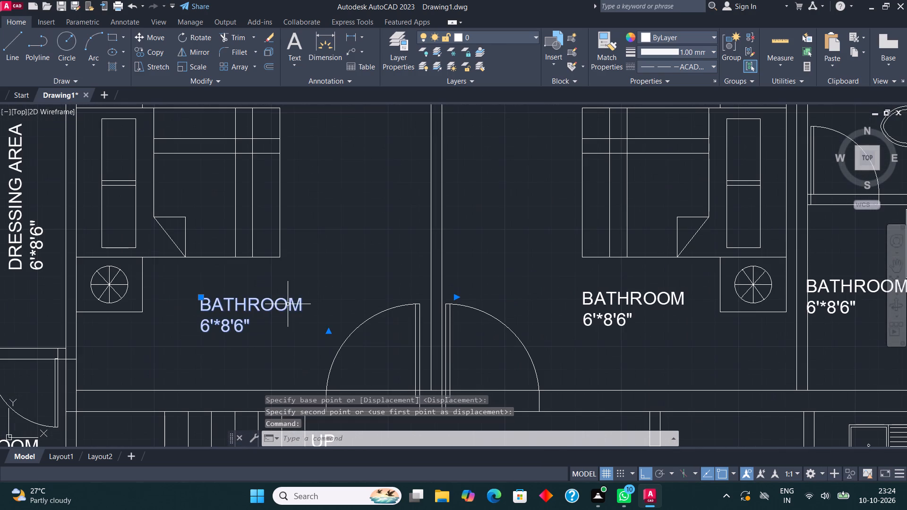
right_click(288, 304)
left_click(347, 184)
left_click(264, 339)
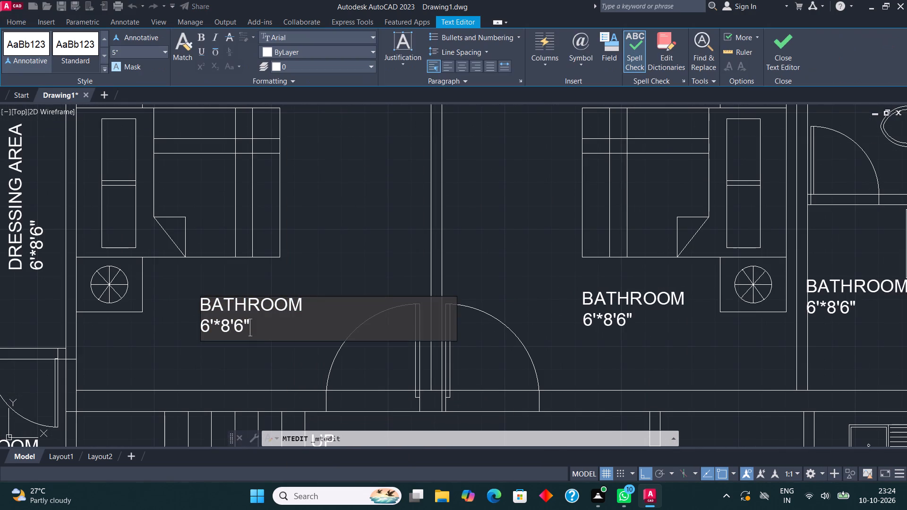
key("BackSpace")
key("BackSpace")
key("BackSpace")
key("BackSpace")
key("BackSpace")
key("BackSpace")
key("BackSpace")
key("BackSpace")
key("BackSpace")
key("BackSpace")
key("BackSpace")
key("BackSpace")
key("BackSpace")
key("BackSpace")
key("BackSpace")
key("BackSpace")
key("BackSpace")
key("BackSpace")
key("BackSpace")
key("BackSpace")
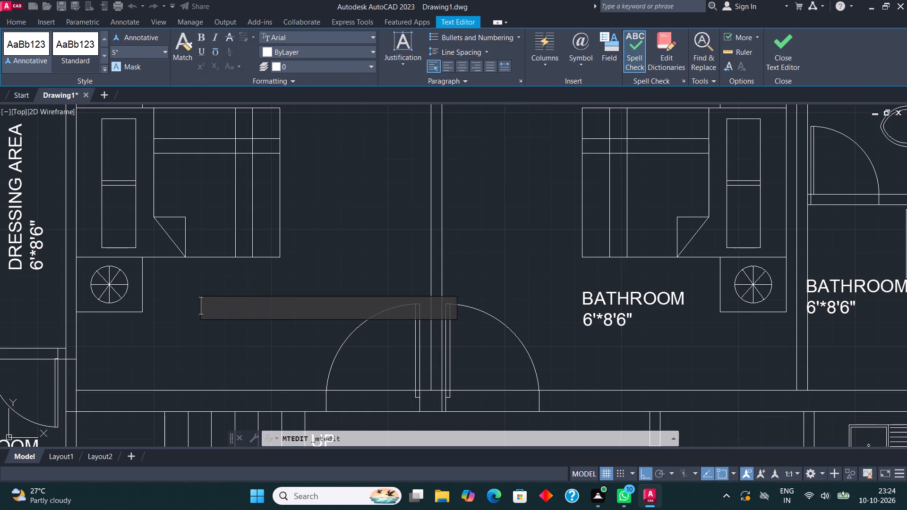
type("BEDROOM")
key("Return")
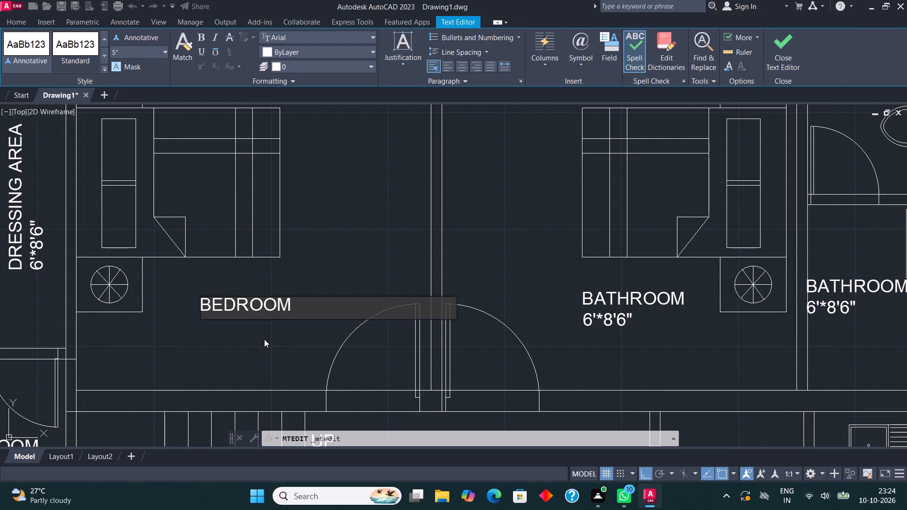
type("12'")
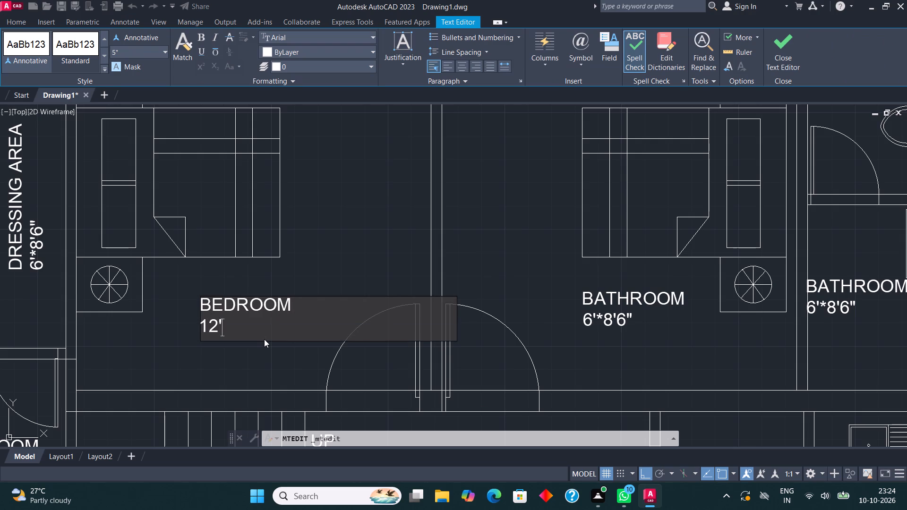
type("8\"*")
type("14'")
left_click(781, 57)
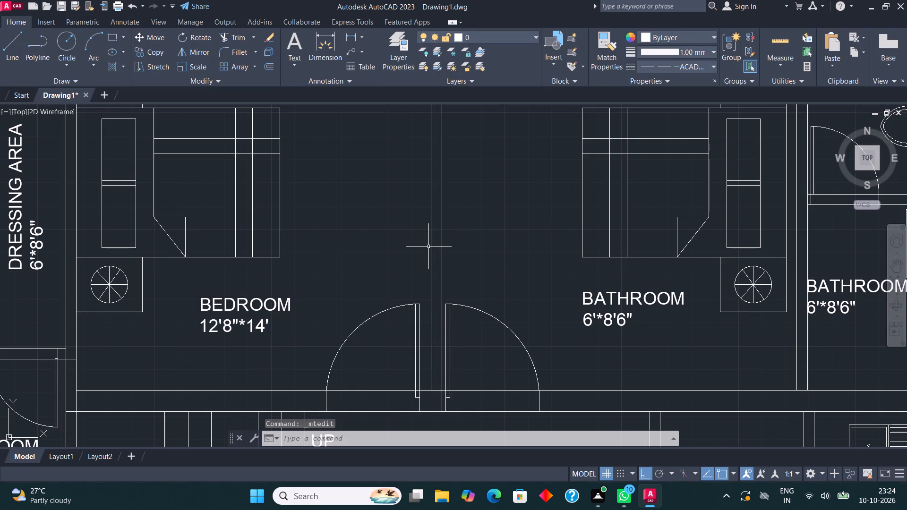
Replace the label text in the right bedroom with BEDROOM and 12'8"*14' on two lines.
middle_click_drag(508, 286, 290, 282)
left_click(375, 297)
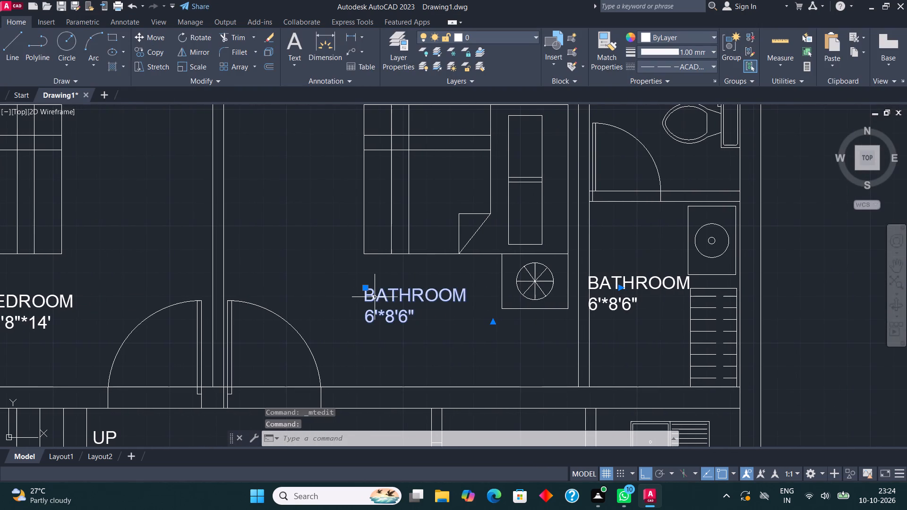
right_click(375, 297)
left_click(411, 185)
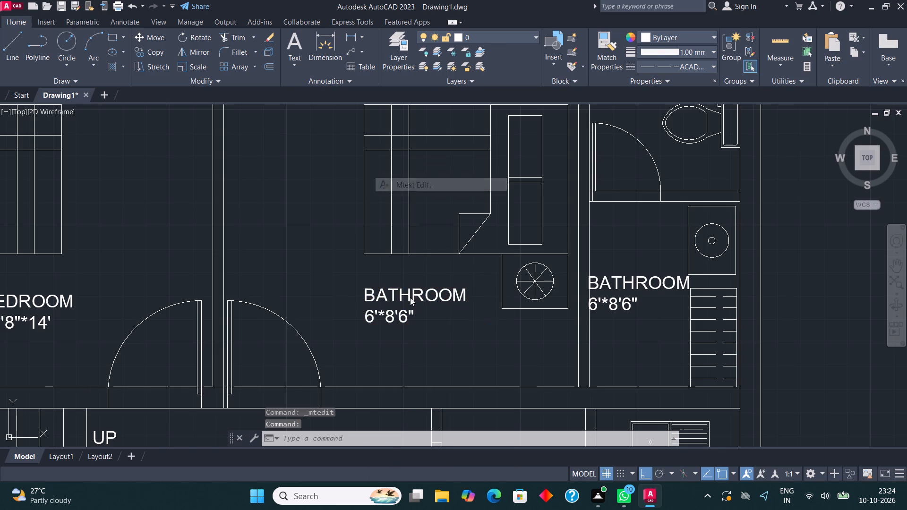
left_click(425, 330)
key("BackSpace")
key("BackSpace")
key("BackSpace")
key("BackSpace")
key("BackSpace")
key("BackSpace")
key("BackSpace")
key("BackSpace")
key("BackSpace")
key("BackSpace")
key("BackSpace")
key("BackSpace")
key("BackSpace")
key("BackSpace")
key("BackSpace")
key("BackSpace")
key("BackSpace")
key("BackSpace")
key("BackSpace")
key("BackSpace")
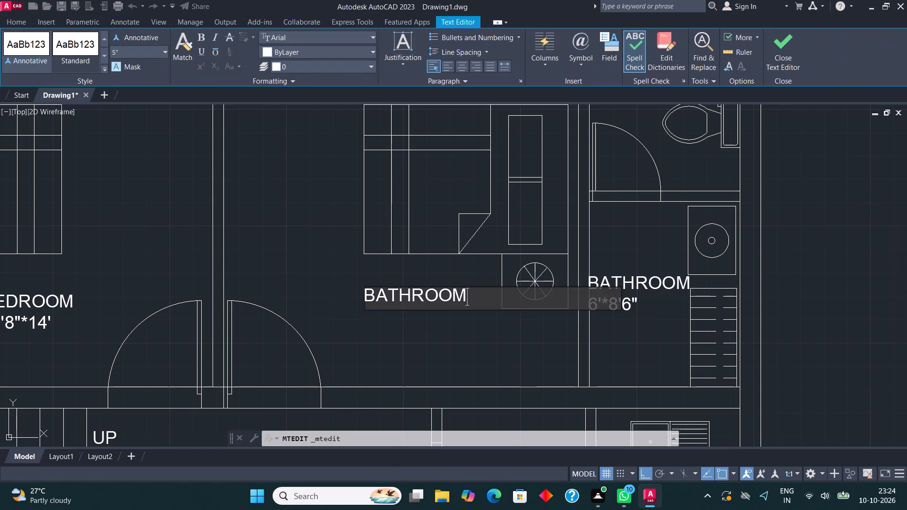
type("BEDROOM")
key("Return")
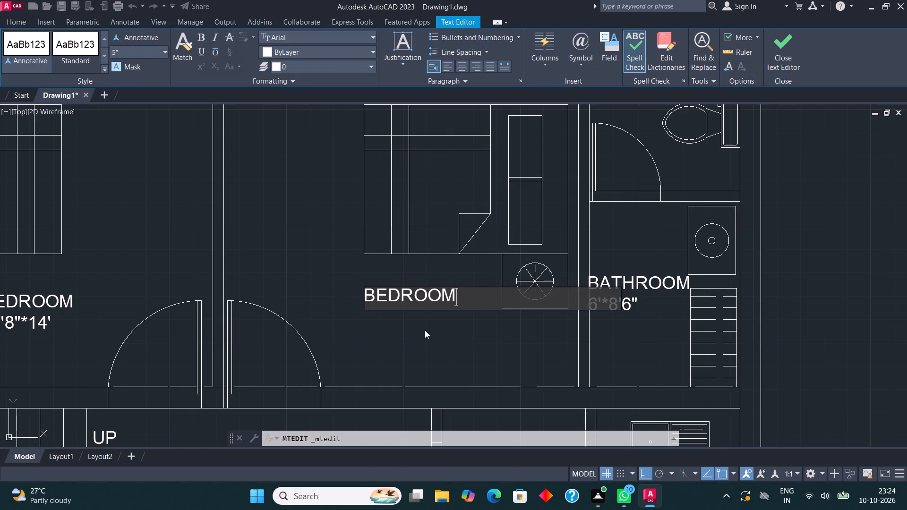
type("12'8\"*")
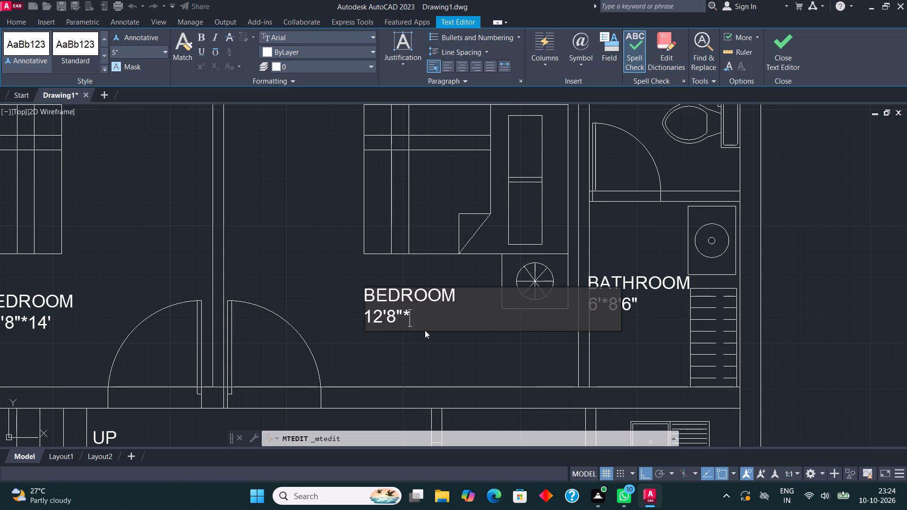
type("14'")
left_click(779, 56)
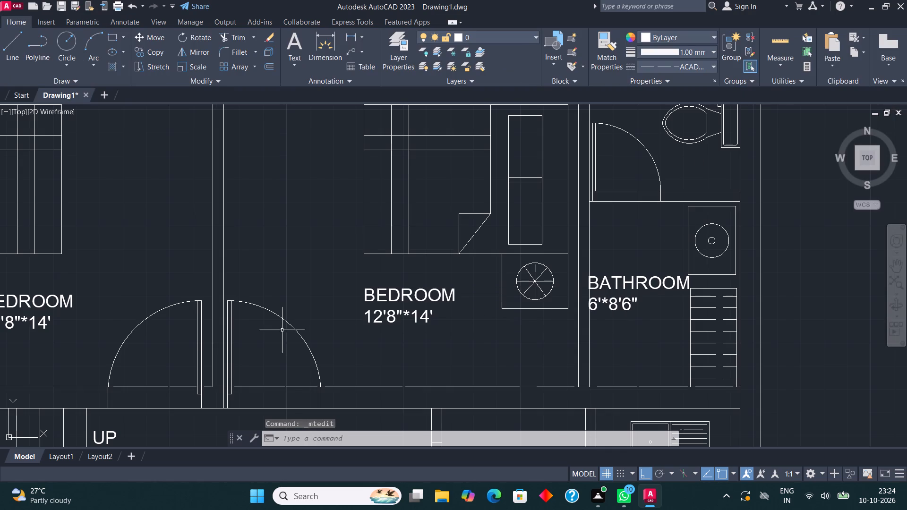
Change the size line of the BATHROOM label in the toilet beside the right bedroom to 6'*7'.
scroll(282, 330, "down", 1)
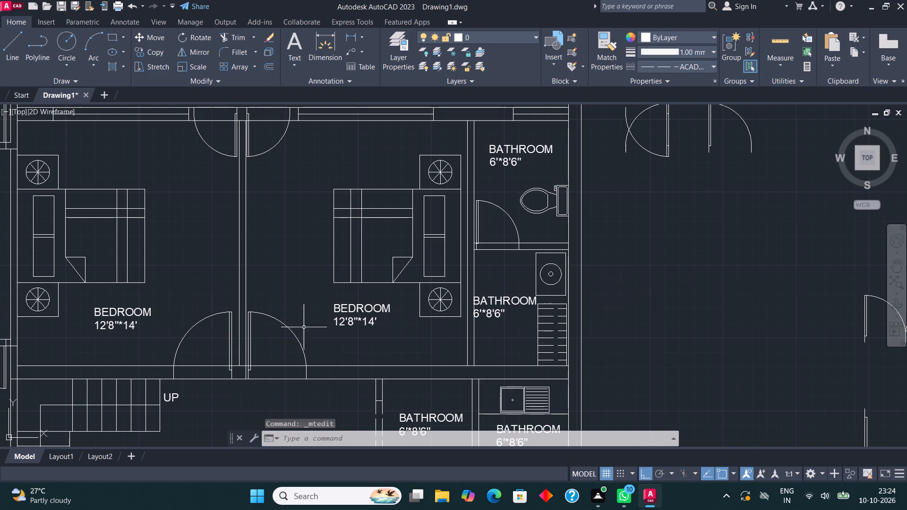
middle_click_drag(532, 148, 517, 207)
scroll(487, 211, "up", 1)
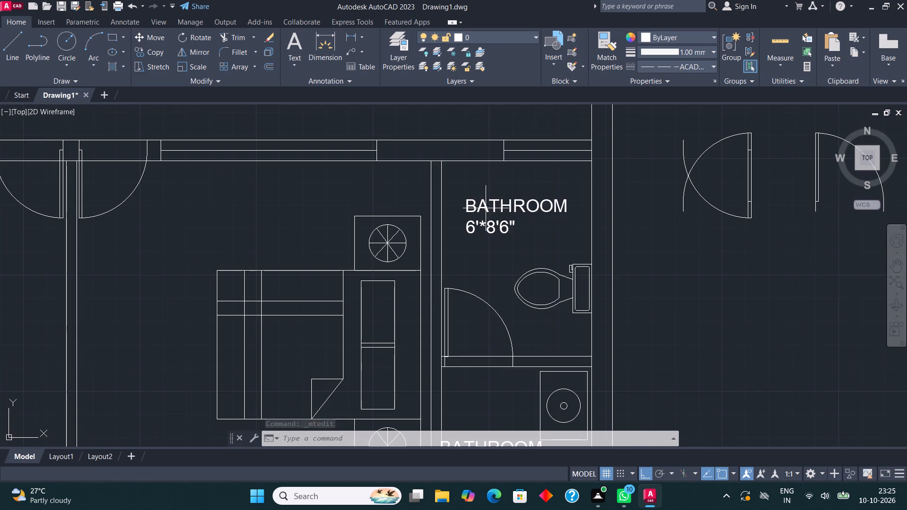
left_click(486, 206)
right_click(486, 206)
left_click(525, 186)
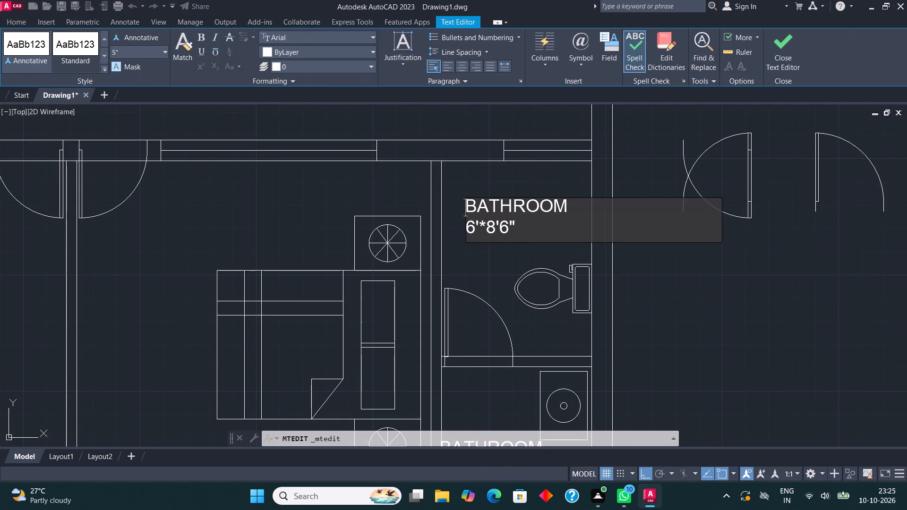
left_click(521, 225)
key("BackSpace")
key("BackSpace")
key("BackSpace")
key("BackSpace")
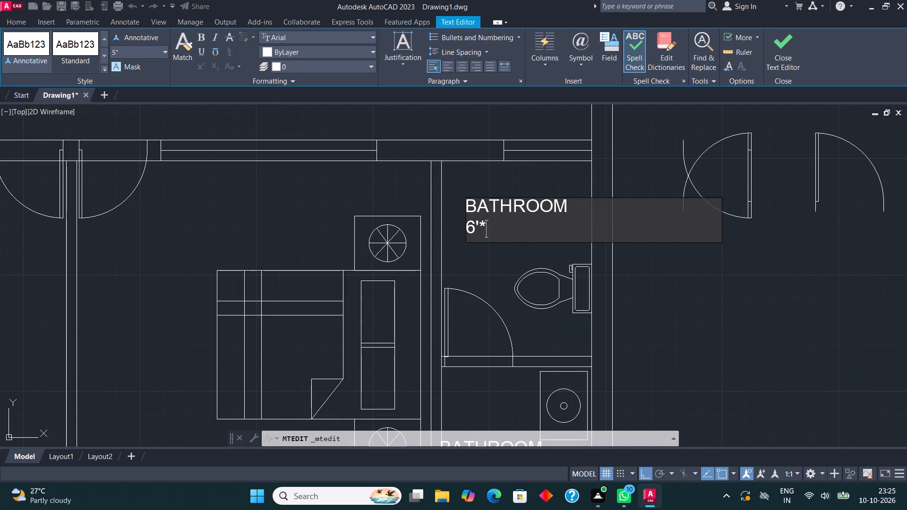
type("7'")
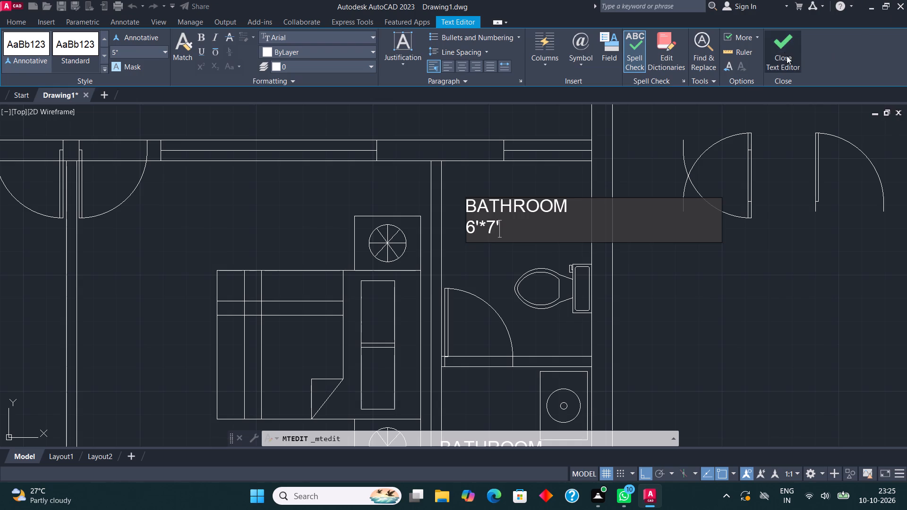
left_click(781, 46)
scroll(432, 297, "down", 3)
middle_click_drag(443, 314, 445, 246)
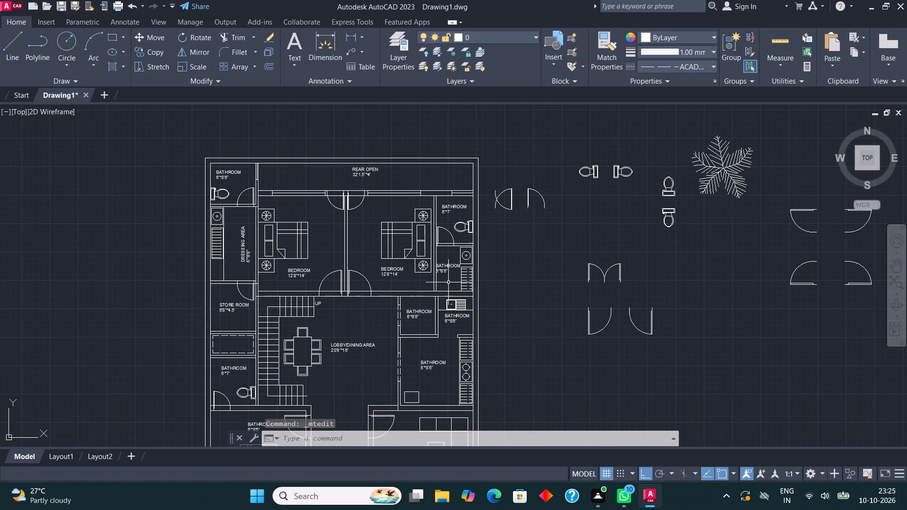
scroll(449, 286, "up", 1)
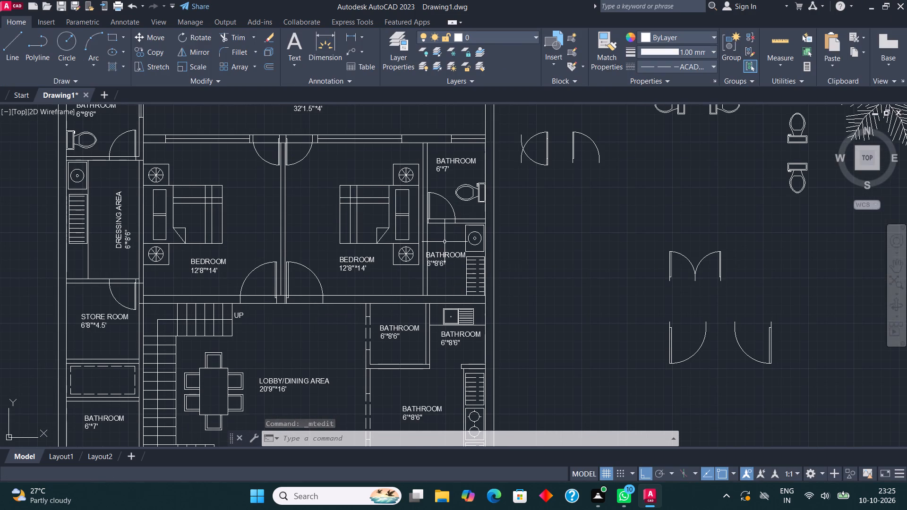
Delete the horizontal BATHROOM label in the wardrobe and washbasin area beside the right bedroom.
middle_click_drag(445, 242, 451, 253)
left_click(452, 265)
key("Delete")
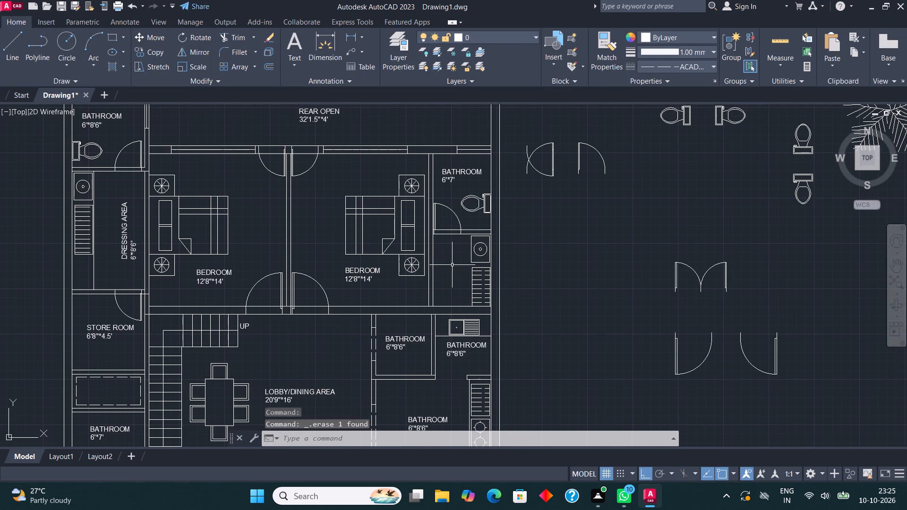
Copy the vertical DRESSING AREA label into the clear floor space beside the wardrobe next to the right bedroom, with ortho off.
left_click(123, 238)
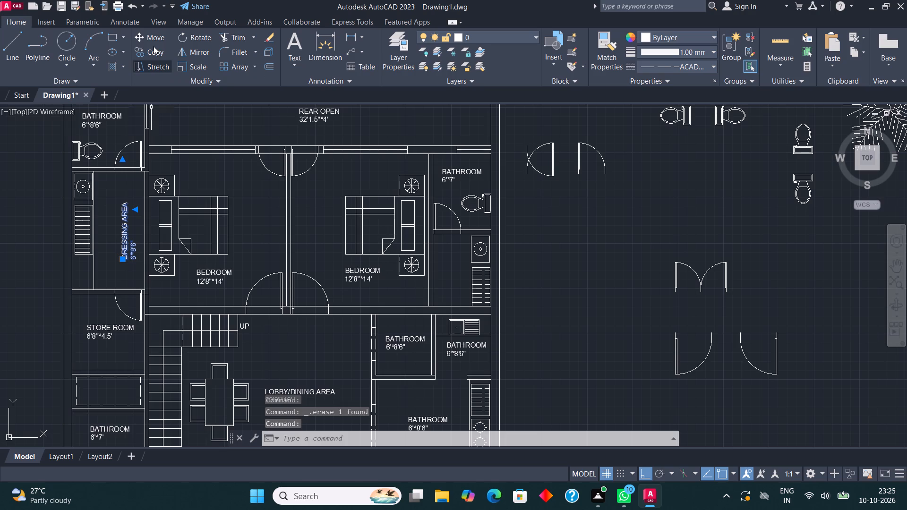
left_click(154, 46)
left_click(125, 228)
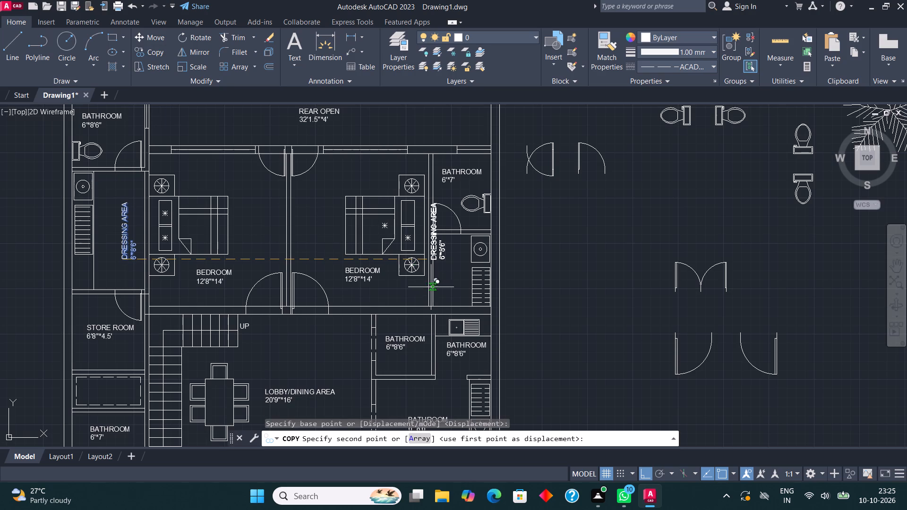
key("F8")
scroll(455, 308, "up", 3)
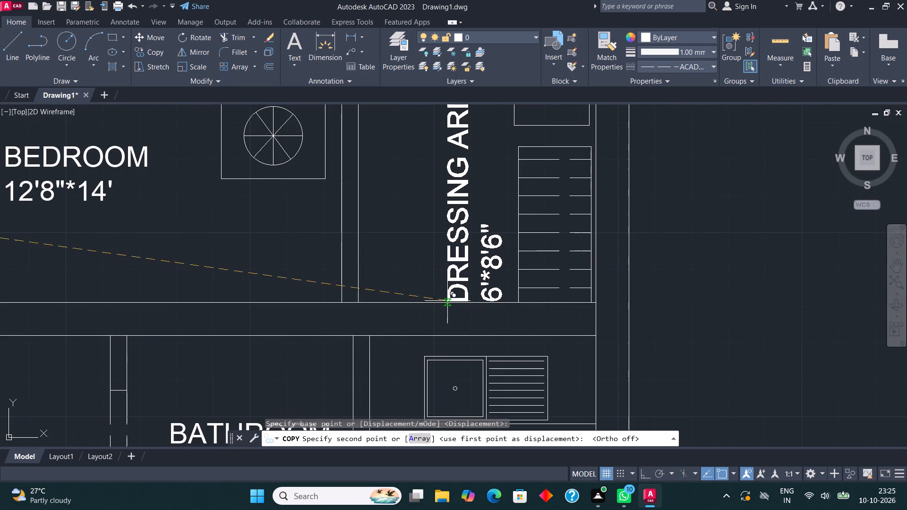
left_click(429, 292)
scroll(422, 307, "down", 1)
middle_click_drag(412, 307, 385, 307)
key("Escape")
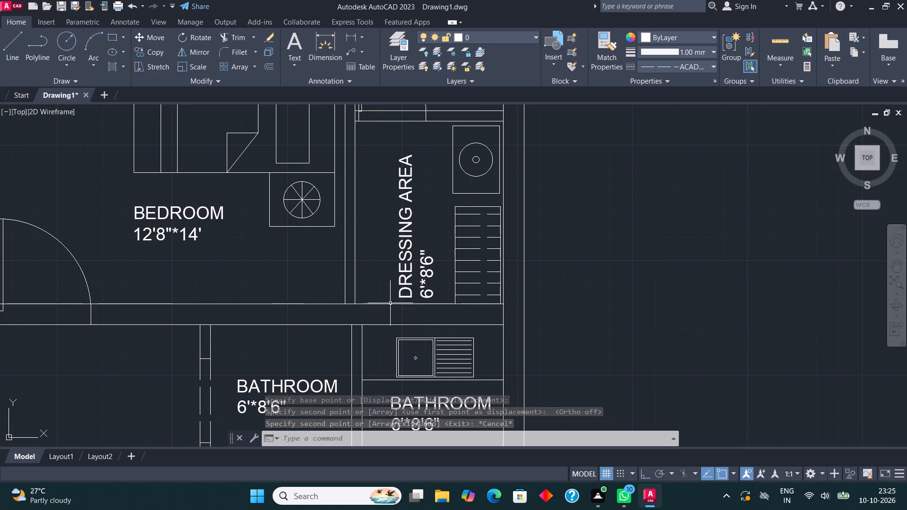
Replace the label text below the sink counter with OTS/WET KIT and 5'6"*5'7.5" on two lines.
middle_click_drag(412, 268, 425, 174)
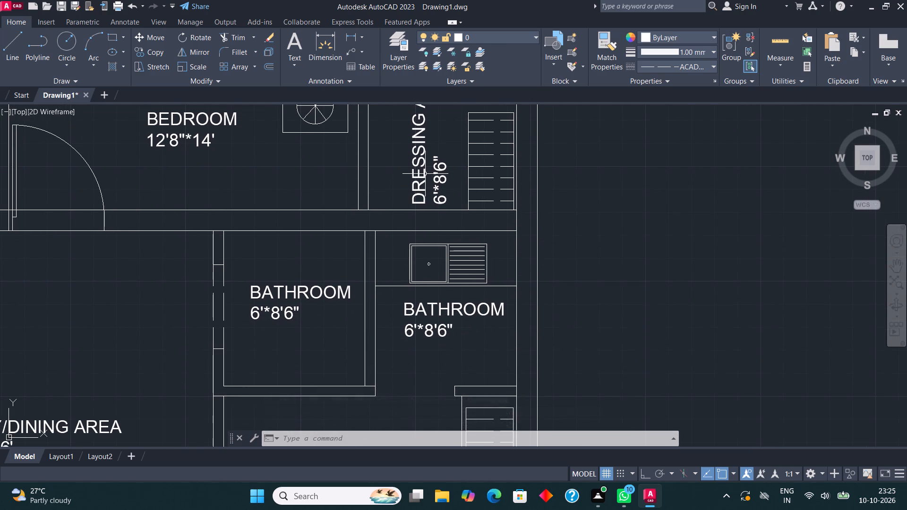
middle_click_drag(421, 293, 423, 175)
scroll(423, 175, "down", 1)
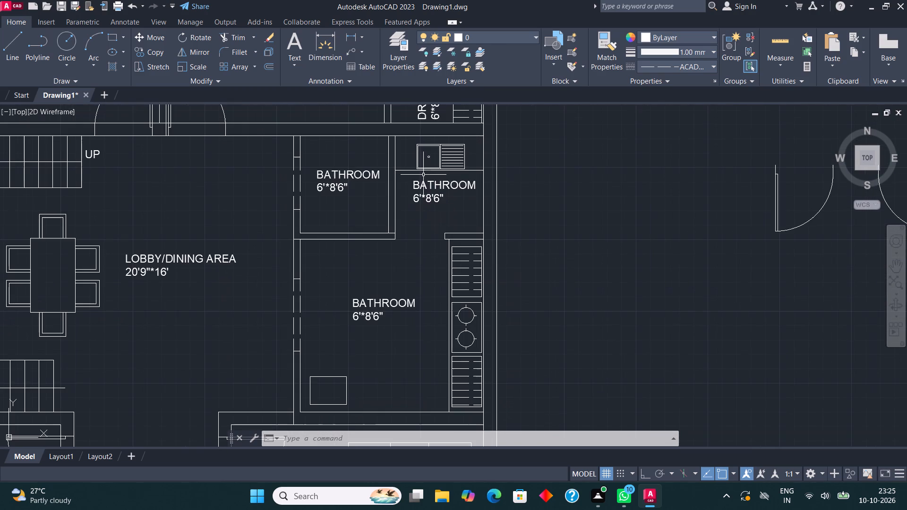
middle_click_drag(437, 178, 436, 219)
scroll(436, 219, "up", 2)
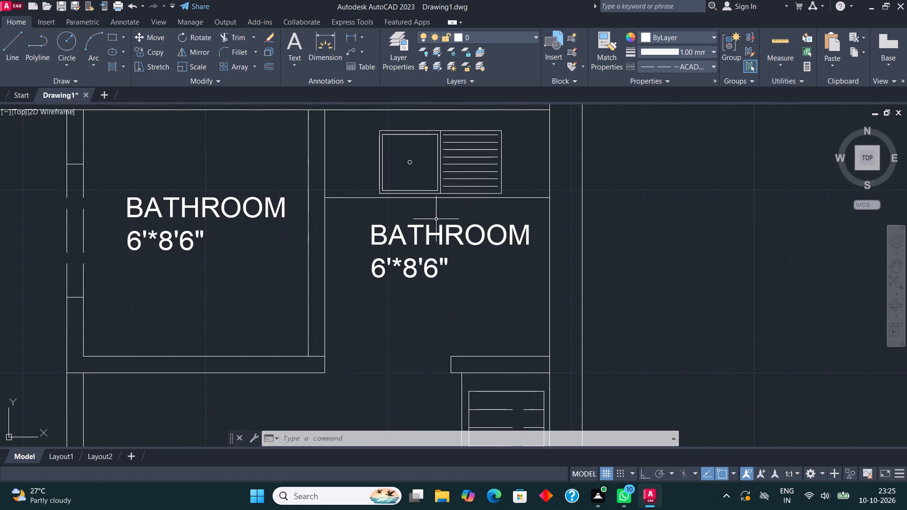
left_click(432, 237)
right_click(432, 237)
left_click(479, 182)
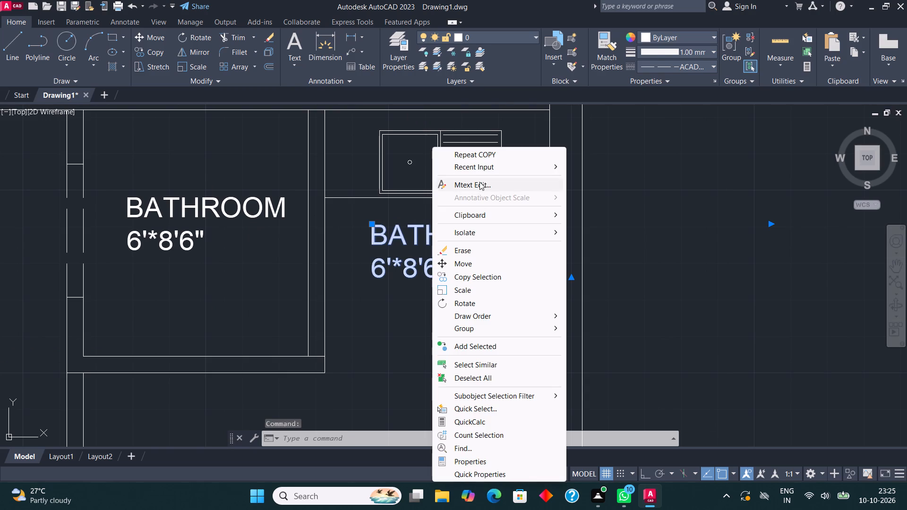
left_click(471, 264)
key("BackSpace")
key("BackSpace")
key("BackSpace")
key("BackSpace")
key("BackSpace")
key("BackSpace")
key("BackSpace")
key("BackSpace")
key("BackSpace")
key("BackSpace")
key("BackSpace")
key("BackSpace")
key("BackSpace")
key("BackSpace")
key("BackSpace")
key("BackSpace")
key("BackSpace")
key("BackSpace")
key("BackSpace")
key("BackSpace")
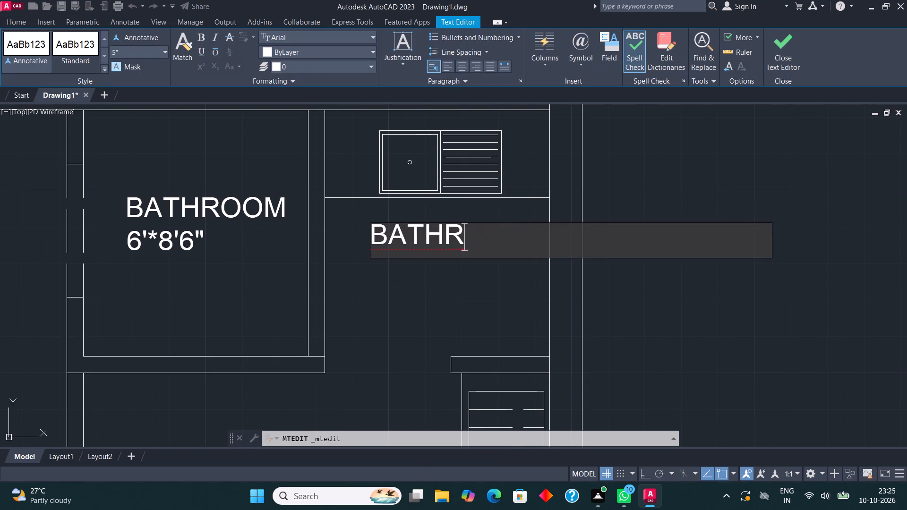
type("OTS/")
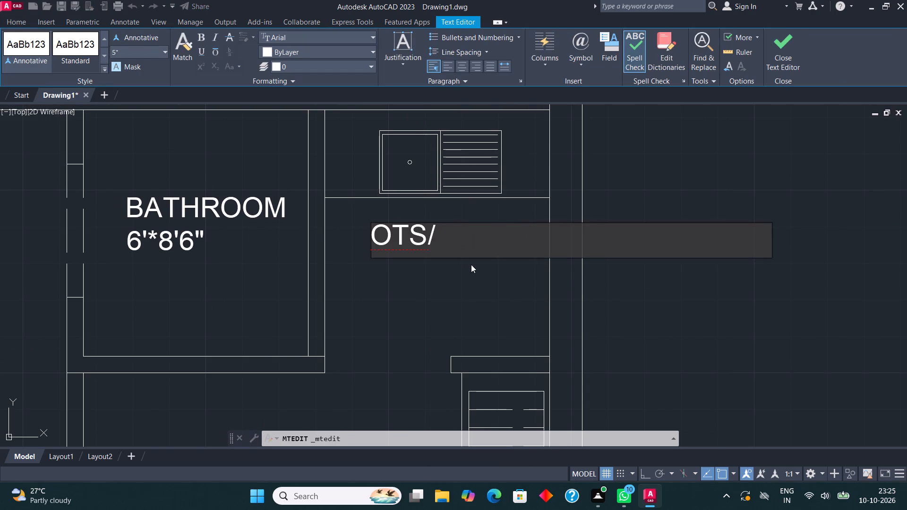
type("WET KIT")
key("Return")
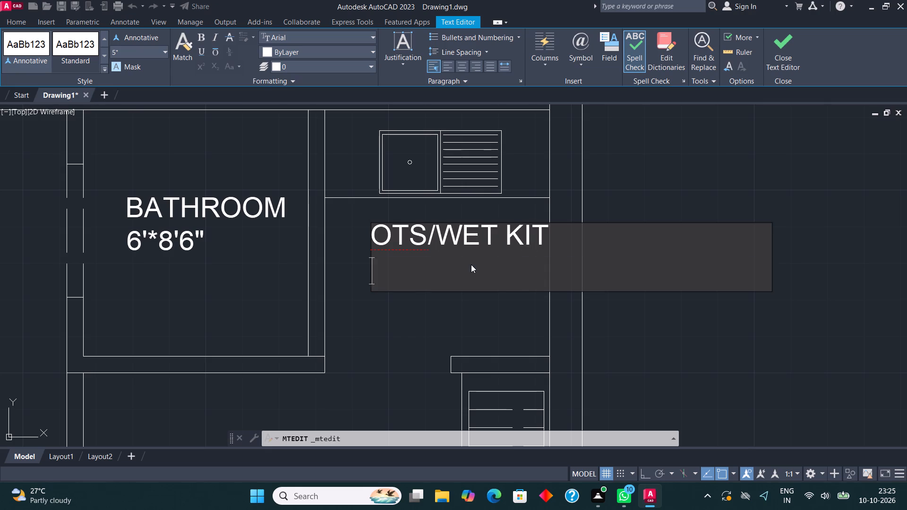
type("5'")
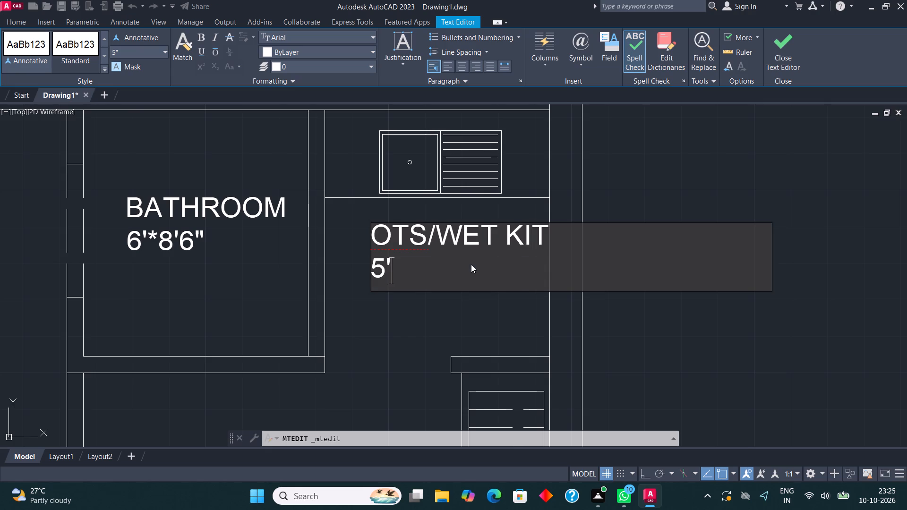
type("6\"*")
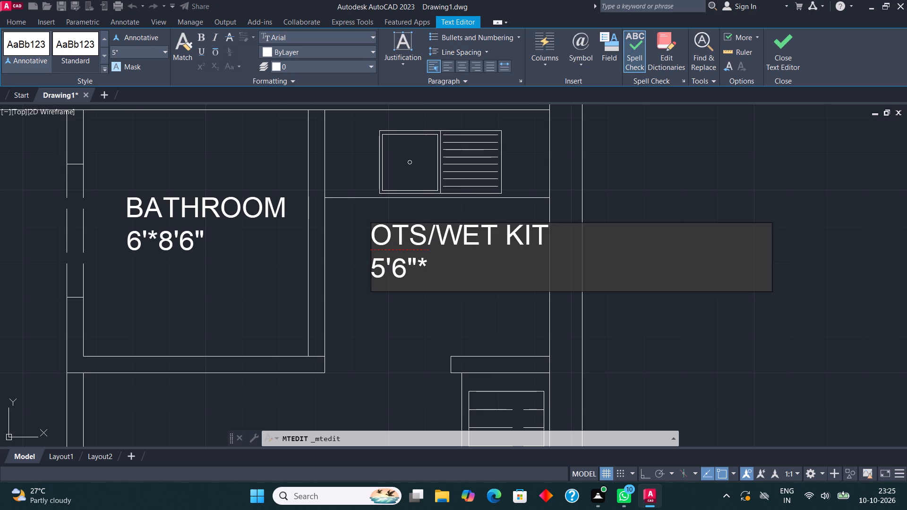
type("5'7.5\"")
left_click(787, 44)
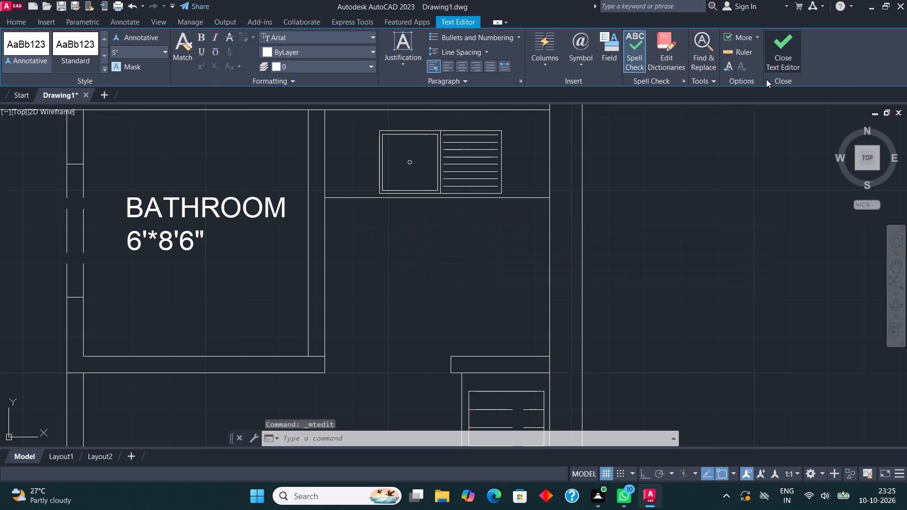
Replace the BATHROOM label text in the small room beside the OTS/WET KIT with PRAYER AREA and 5'1.5"*5'7.5" on two lines.
scroll(259, 260, "down", 3)
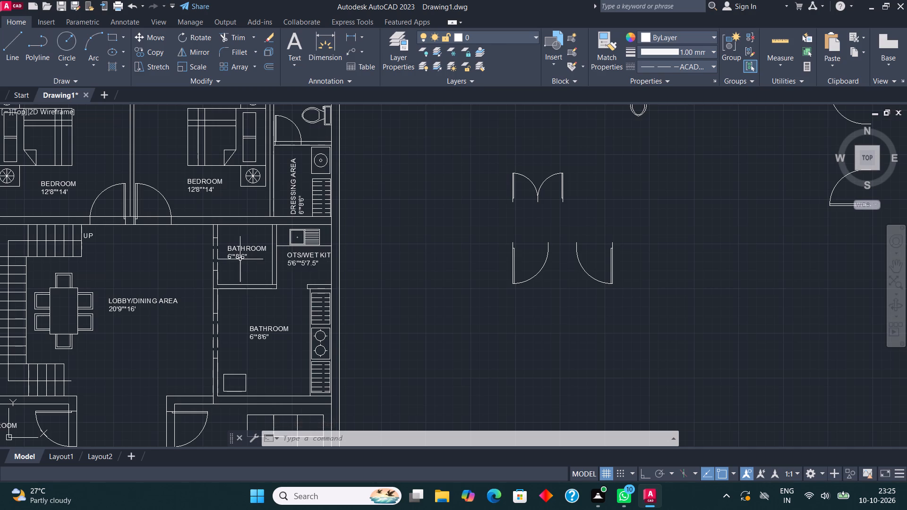
scroll(233, 250, "up", 2)
left_click(233, 244)
right_click(234, 244)
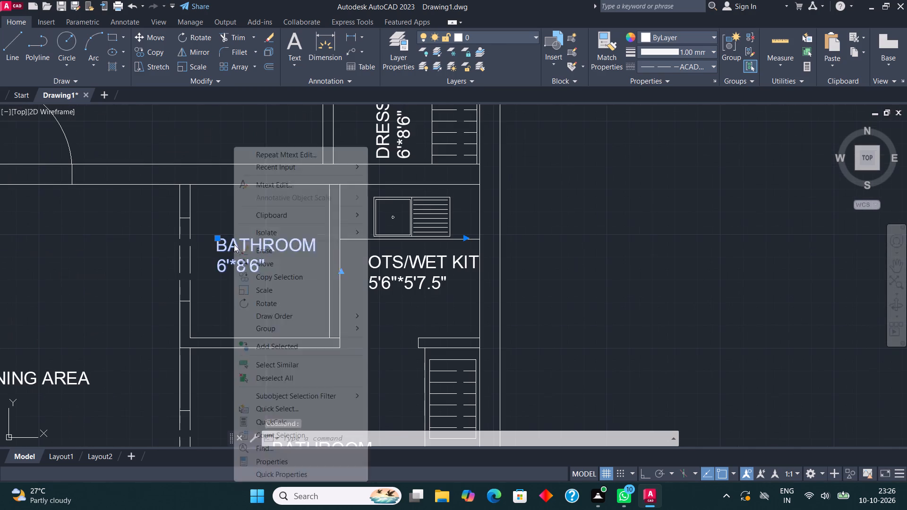
left_click(285, 187)
left_click(282, 270)
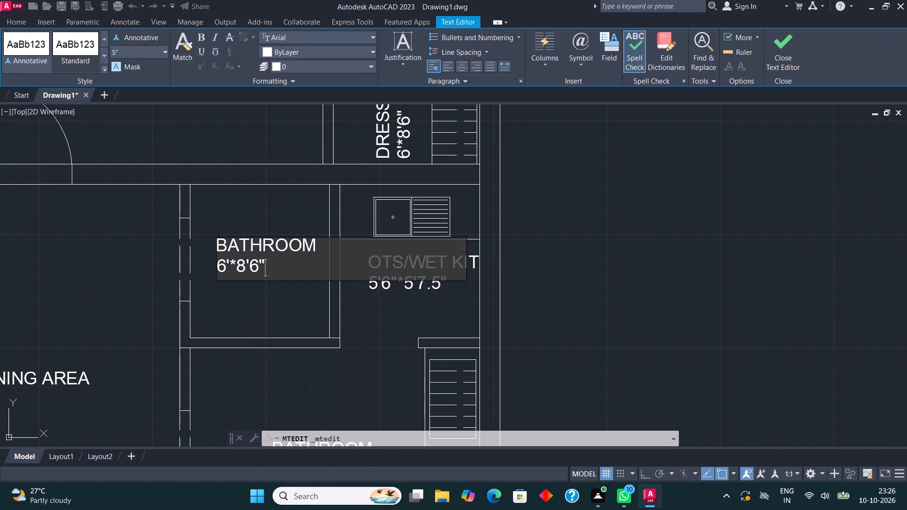
key("BackSpace")
key("BackSpace")
key("BackSpace")
key("BackSpace")
key("BackSpace")
key("BackSpace")
key("BackSpace")
key("BackSpace")
key("BackSpace")
key("BackSpace")
key("BackSpace")
key("BackSpace")
key("BackSpace")
key("BackSpace")
key("BackSpace")
key("BackSpace")
key("BackSpace")
key("BackSpace")
key("BackSpace")
key("BackSpace")
type("PRAYER")
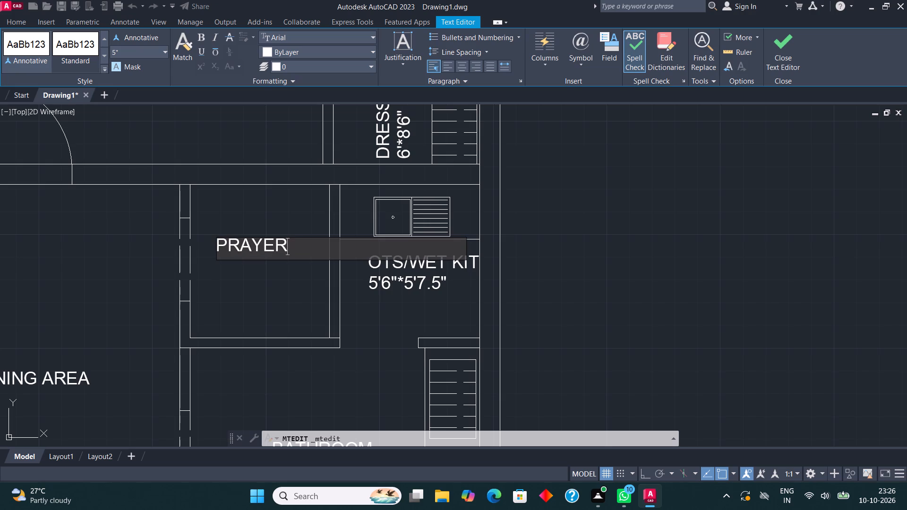
key("space")
type("AREA")
key("Return")
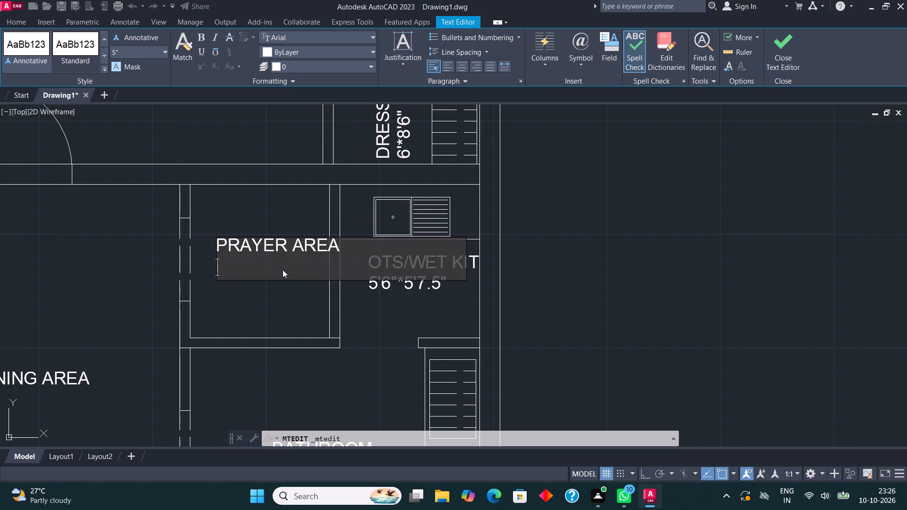
type("5'")
type("1.5\"*")
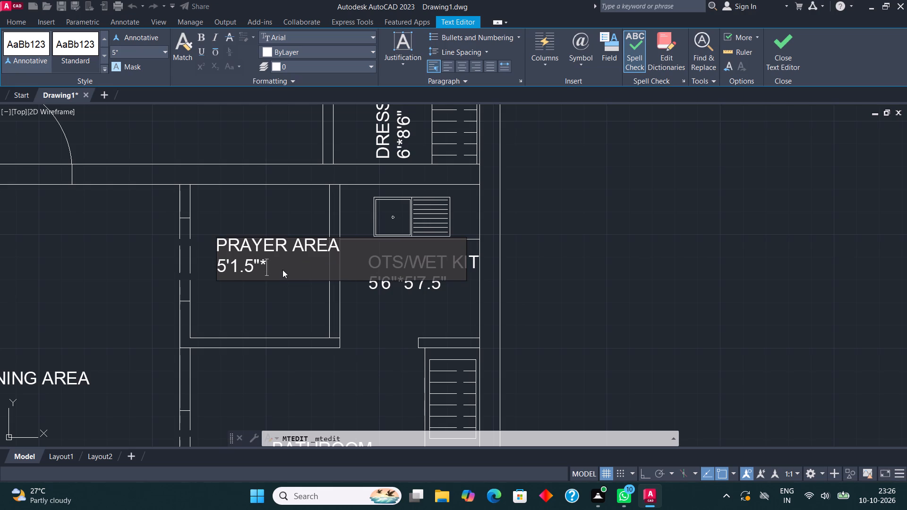
type("5'7.5\"")
left_click(774, 48)
Move the PRAYER AREA label slightly left and down so it sits inside its room's walls.
left_click(247, 261)
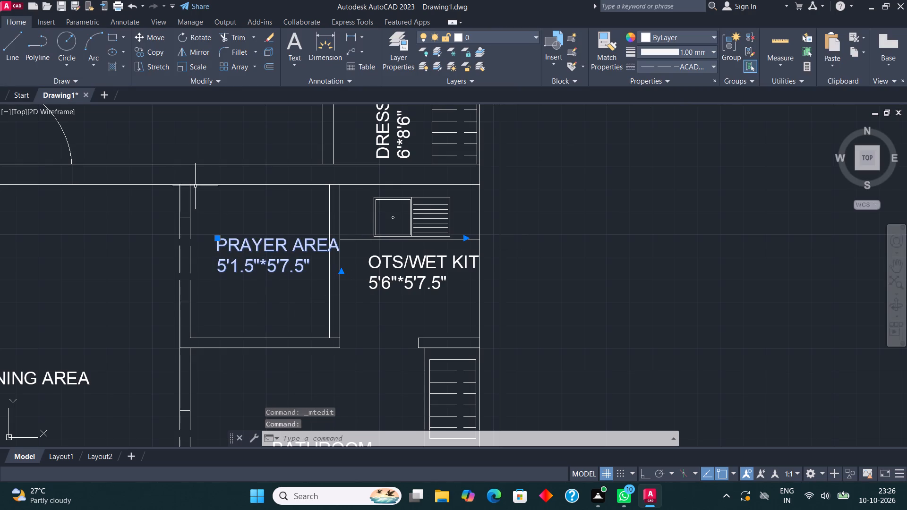
left_click(161, 37)
left_click(295, 252)
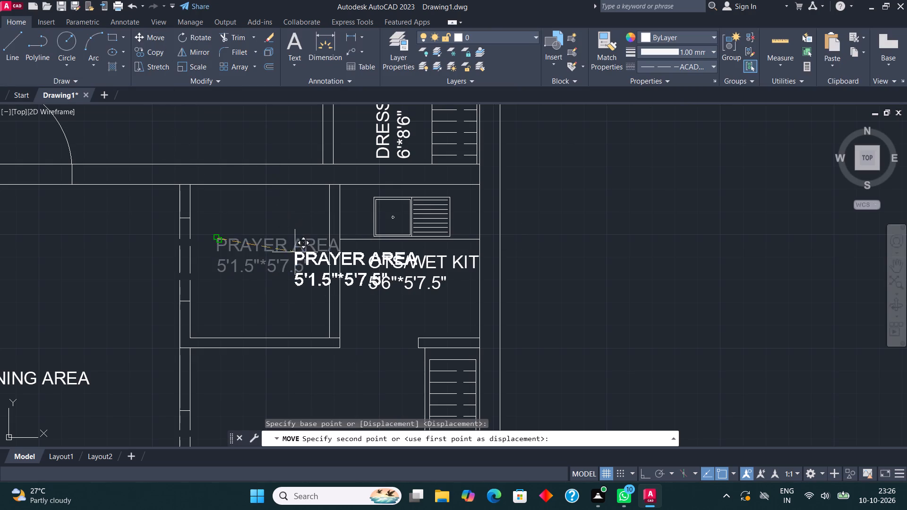
left_click(206, 246)
key("Escape")
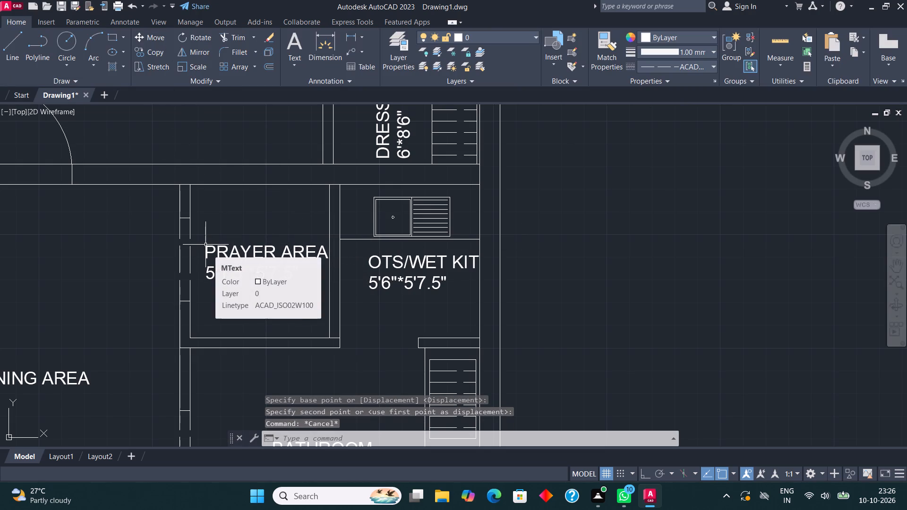
Replace the BATHROOM label text in the room with the stove counter with KITCHEN and 11'*10' on two lines.
scroll(210, 221, "down", 3)
scroll(239, 284, "up", 2)
left_click(224, 257)
left_click(214, 285)
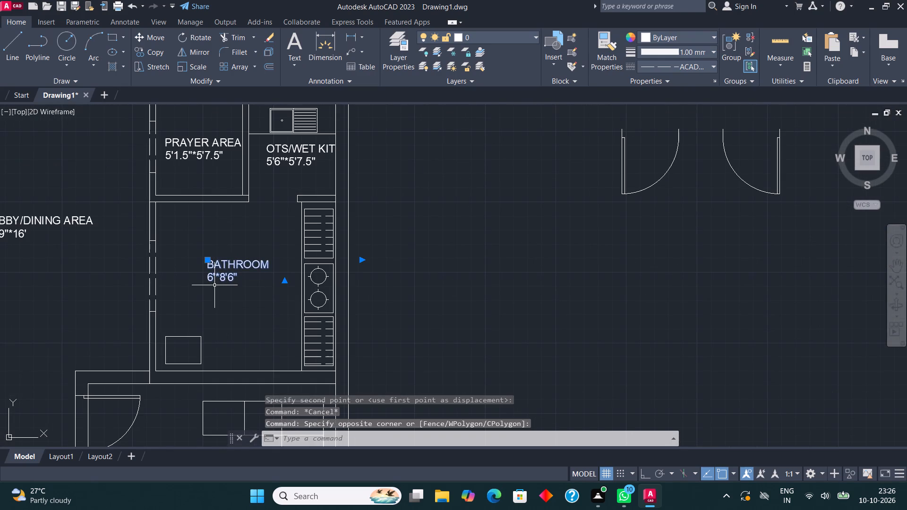
right_click(214, 286)
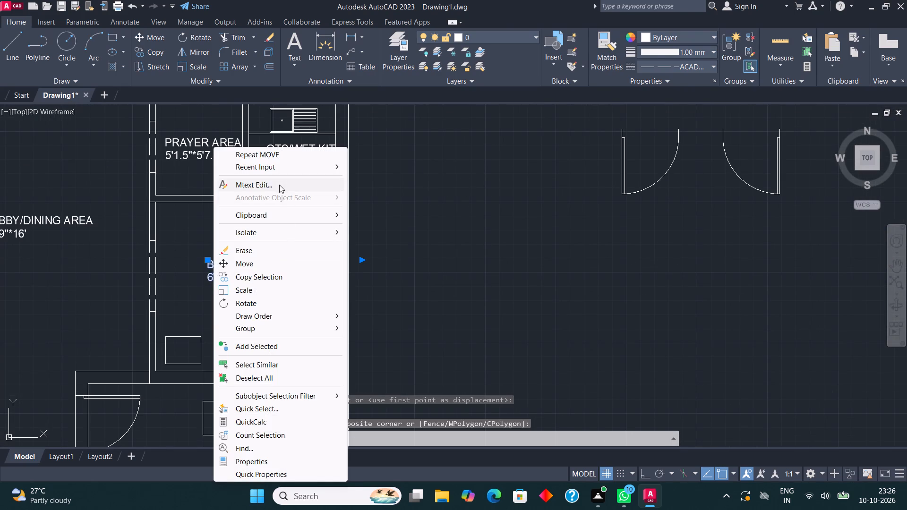
left_click(279, 183)
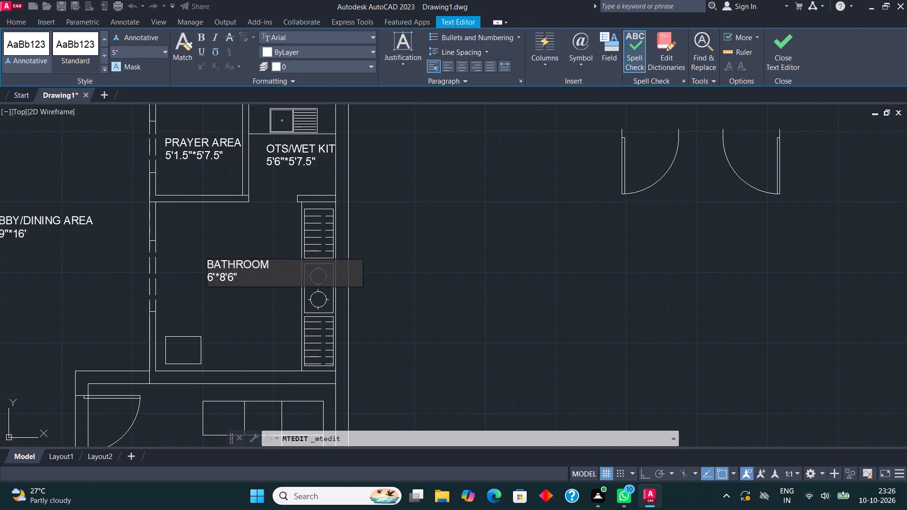
scroll(223, 274, "up", 2)
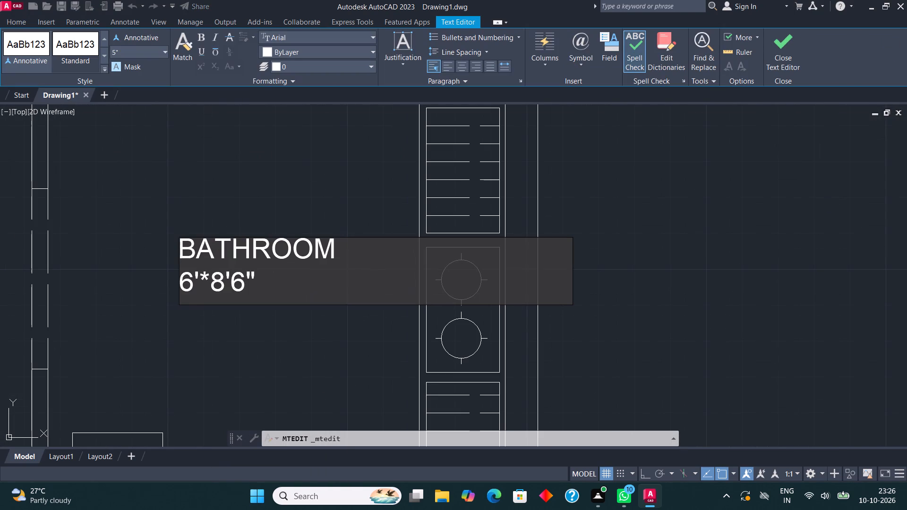
left_click(271, 288)
key("BackSpace")
key("BackSpace")
key("BackSpace")
key("BackSpace")
key("BackSpace")
key("BackSpace")
key("BackSpace")
key("BackSpace")
key("BackSpace")
key("BackSpace")
key("BackSpace")
key("BackSpace")
key("BackSpace")
key("BackSpace")
key("BackSpace")
key("BackSpace")
key("BackSpace")
key("BackSpace")
key("BackSpace")
key("BackSpace")
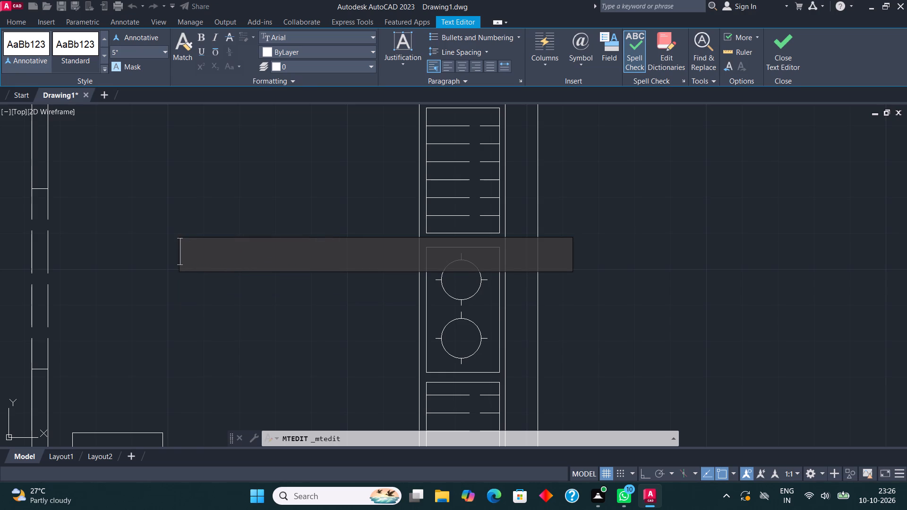
type("KITCHEN")
key("Return")
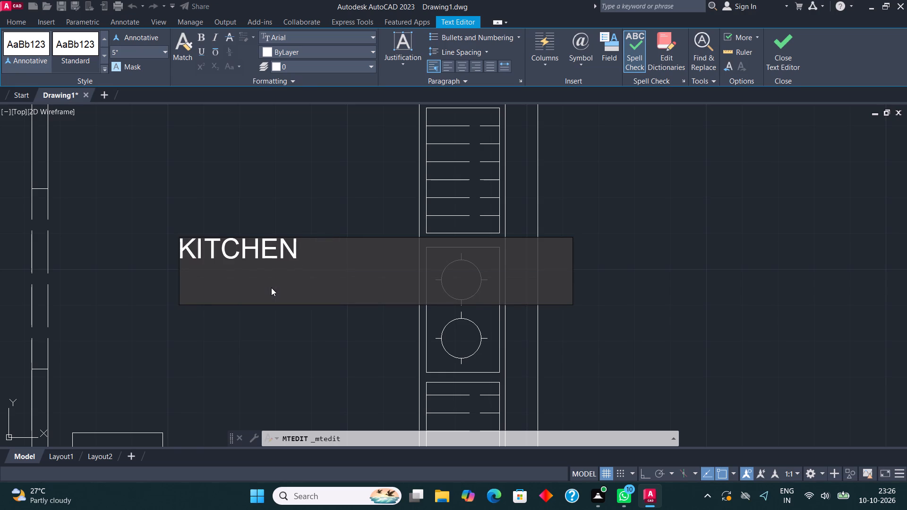
type("11'*10'")
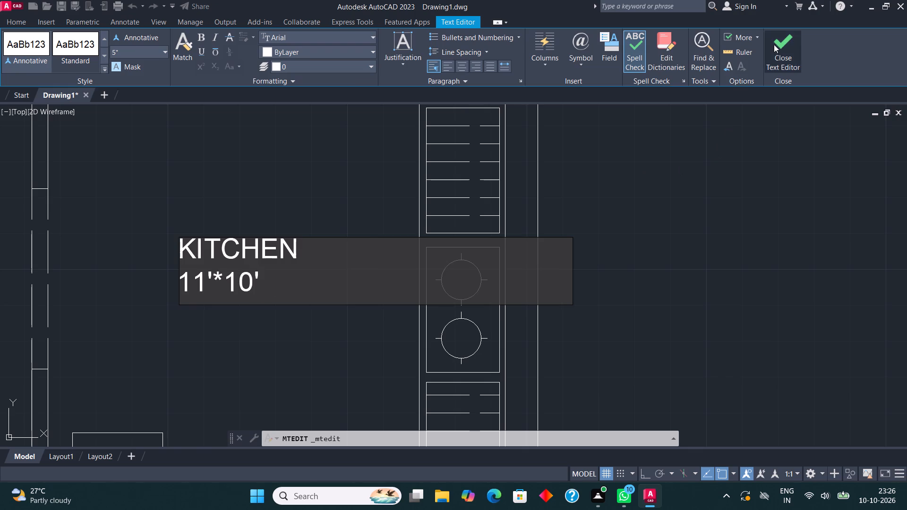
left_click(775, 44)
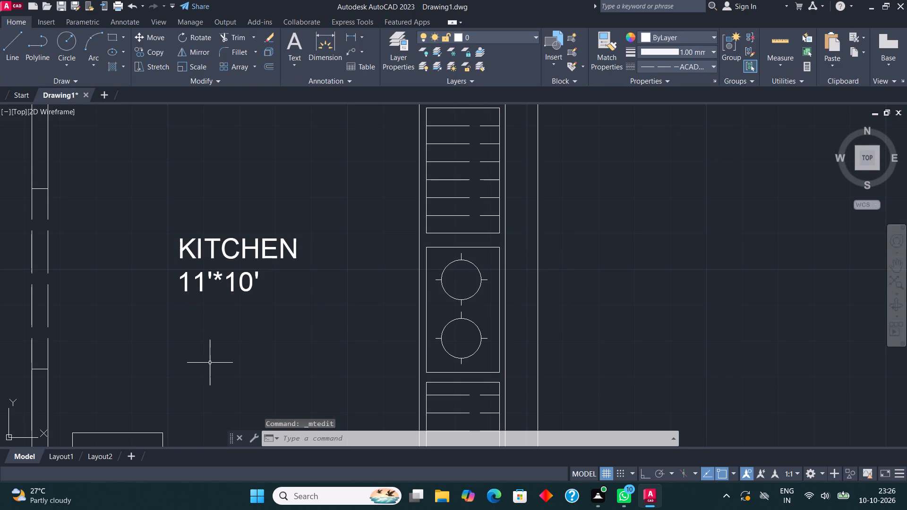
scroll(211, 362, "down", 3)
middle_click_drag(156, 345, 201, 290)
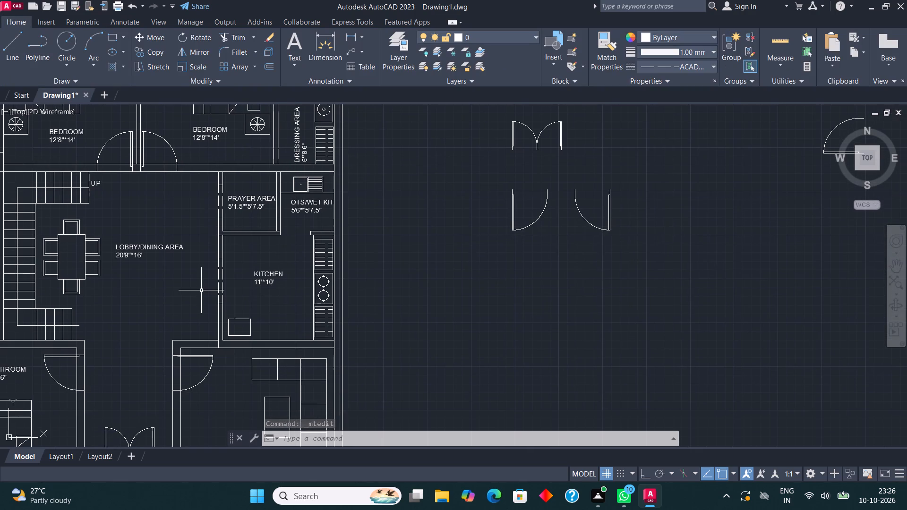
Replace the BATHROOM label text in the room with the sofa set with DRAWING ROOM and 14'7.5"*16' on two lines.
scroll(229, 286, "down", 1)
middle_click_drag(241, 406, 239, 399)
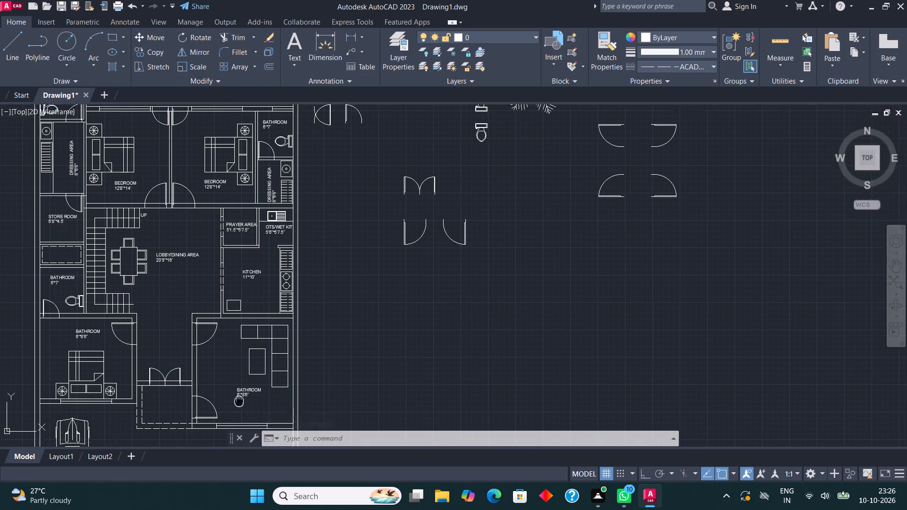
middle_click_drag(239, 399, 250, 325)
scroll(254, 323, "up", 2)
left_click(265, 306)
right_click(265, 306)
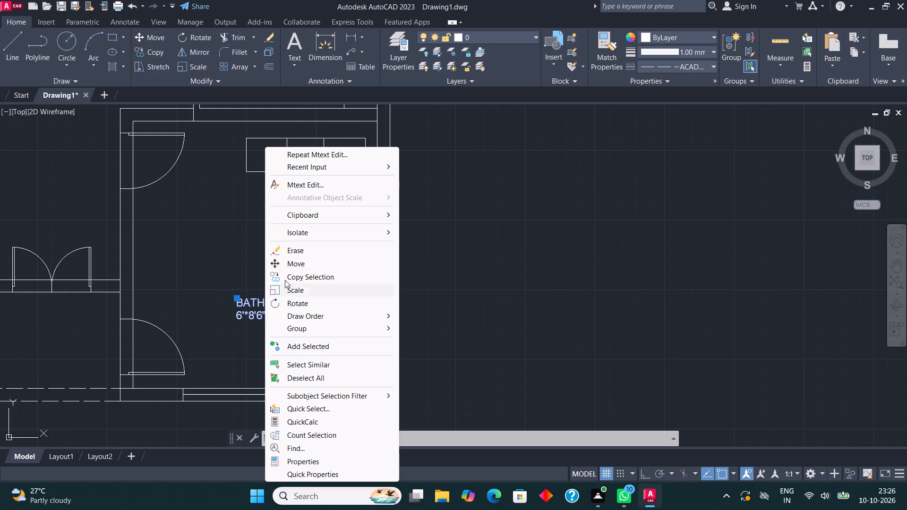
left_click(326, 183)
scroll(289, 318, "up", 2)
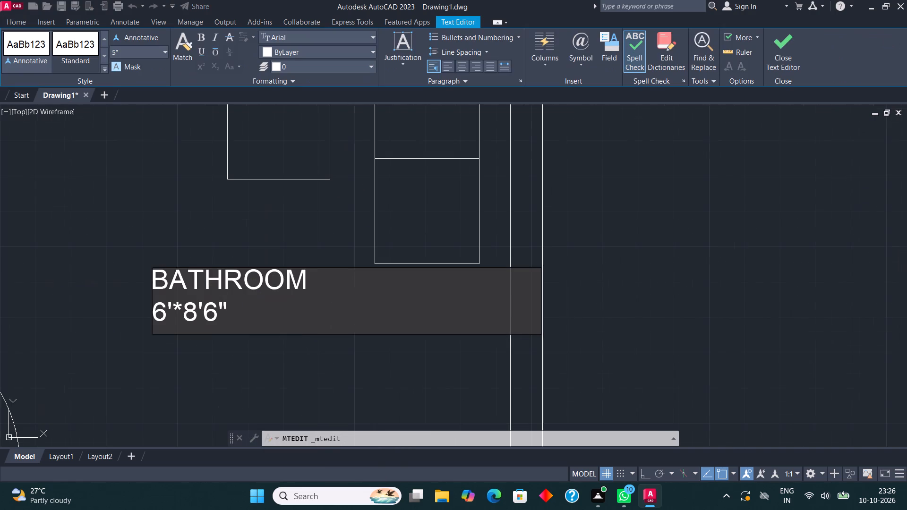
left_click(245, 318)
key("BackSpace")
key("BackSpace")
key("BackSpace")
key("BackSpace")
key("BackSpace")
key("BackSpace")
key("BackSpace")
key("BackSpace")
key("BackSpace")
key("BackSpace")
key("BackSpace")
key("BackSpace")
key("BackSpace")
key("BackSpace")
key("BackSpace")
key("BackSpace")
key("BackSpace")
key("BackSpace")
key("BackSpace")
key("BackSpace")
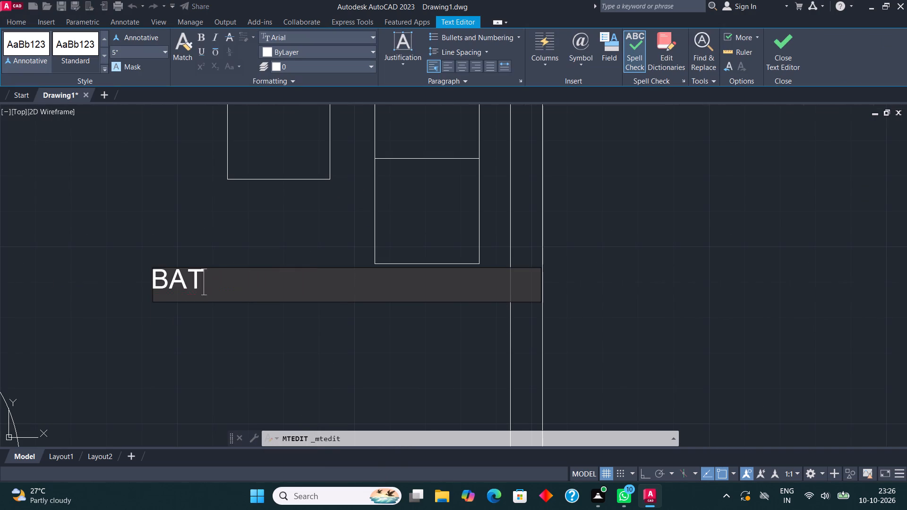
type("DRAW")
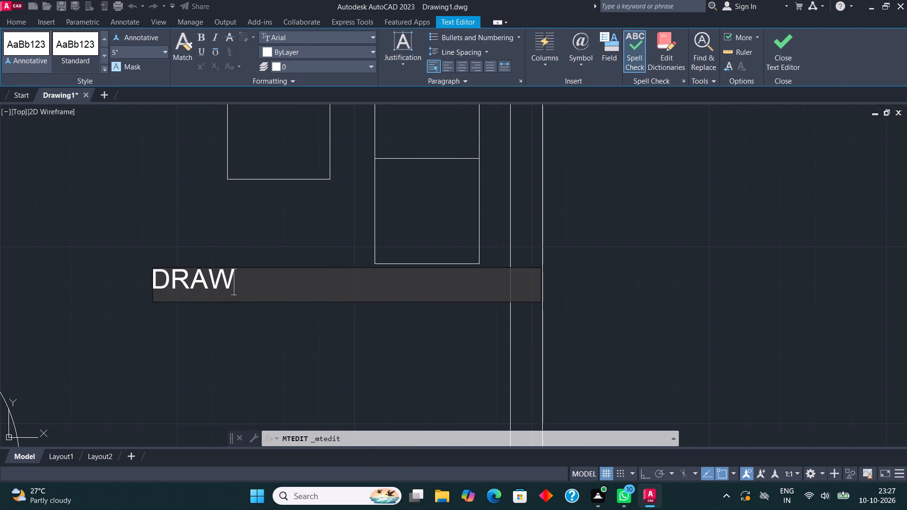
type("ING AT")
key("BackSpace")
type("REA")
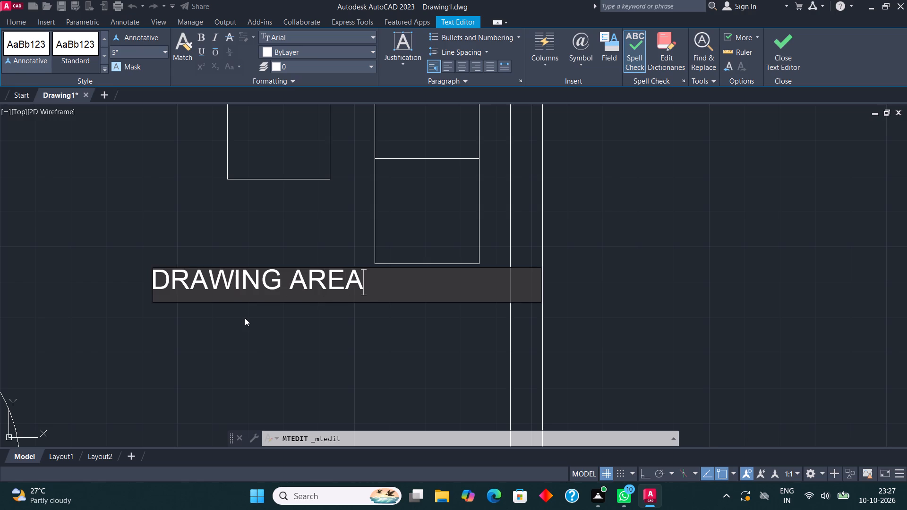
key("BackSpace")
key("BackSpace")
key("BackSpace")
key("BackSpace")
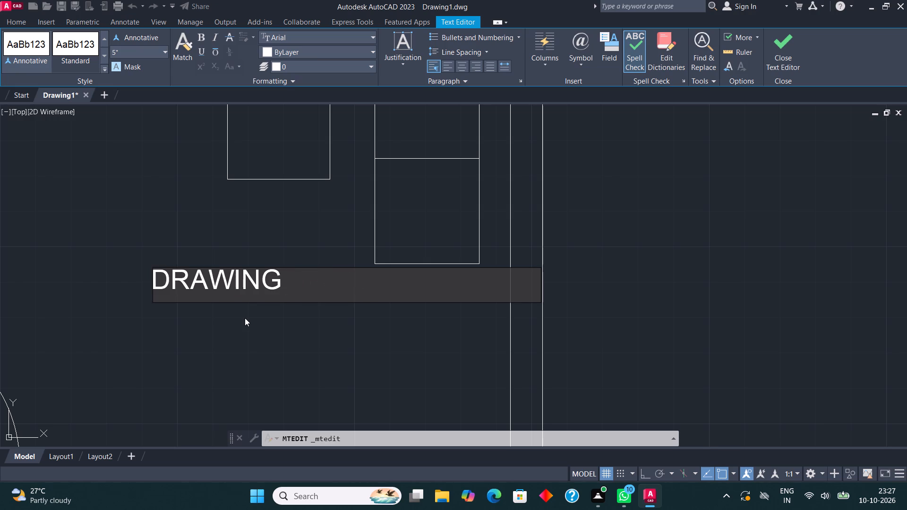
type("ROOM")
key("Return")
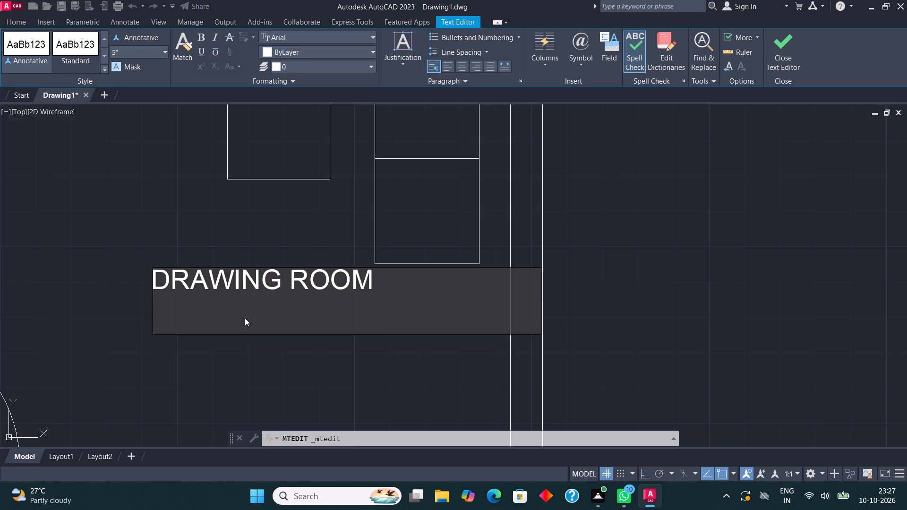
type("14'7.5\"")
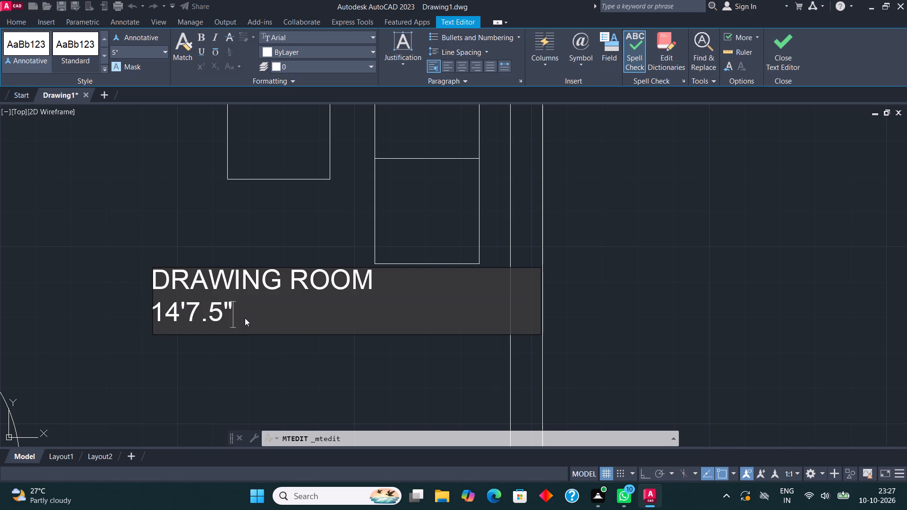
type("*16'")
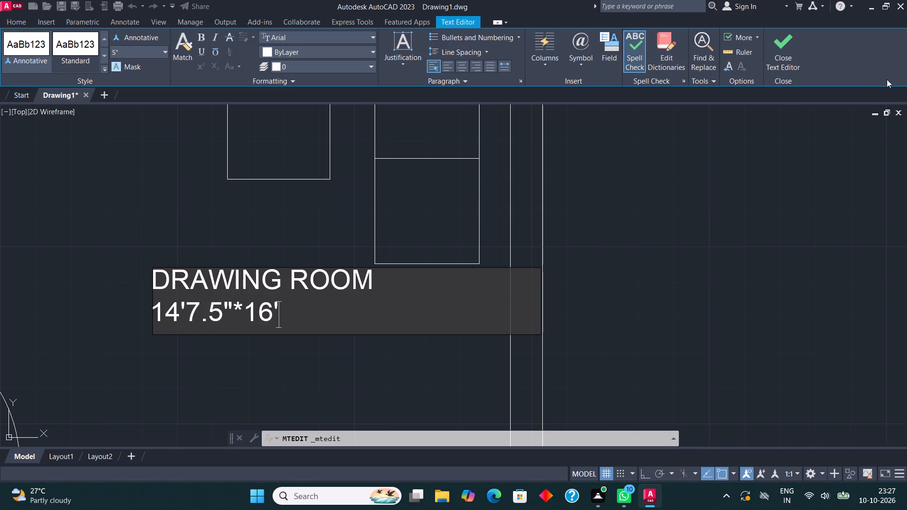
left_click(777, 47)
Replace the BATHROOM label text in the open area beside the car with LAWN and 38'6"*19'3" on two lines.
scroll(565, 196, "down", 1)
scroll(496, 228, "down", 2)
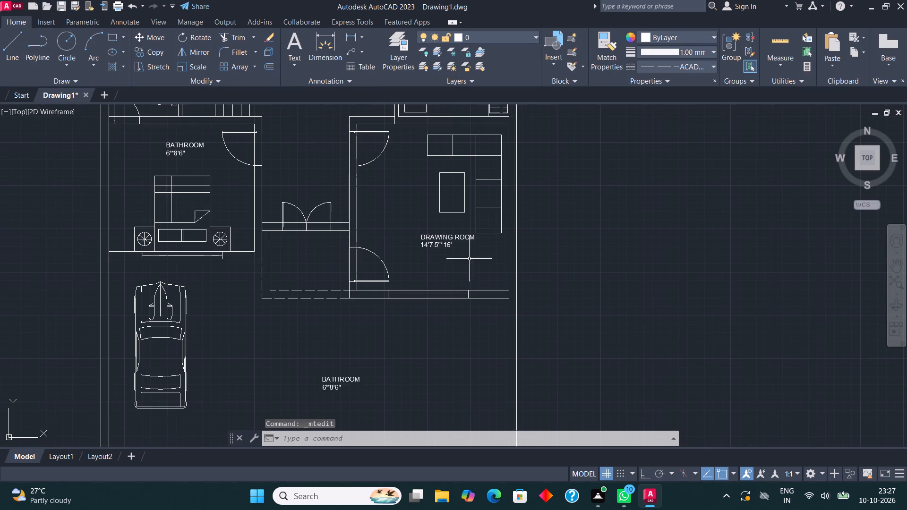
middle_click_drag(415, 294, 422, 207)
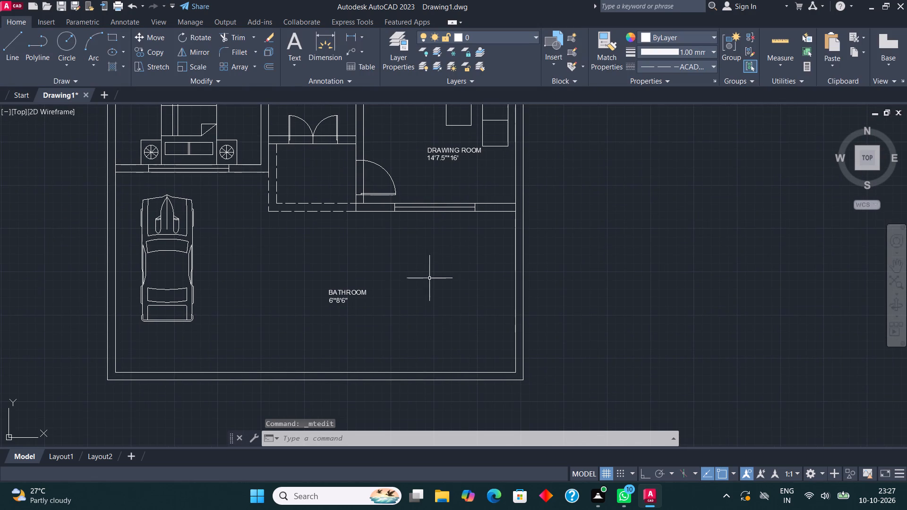
scroll(329, 295, "up", 2)
left_click(329, 295)
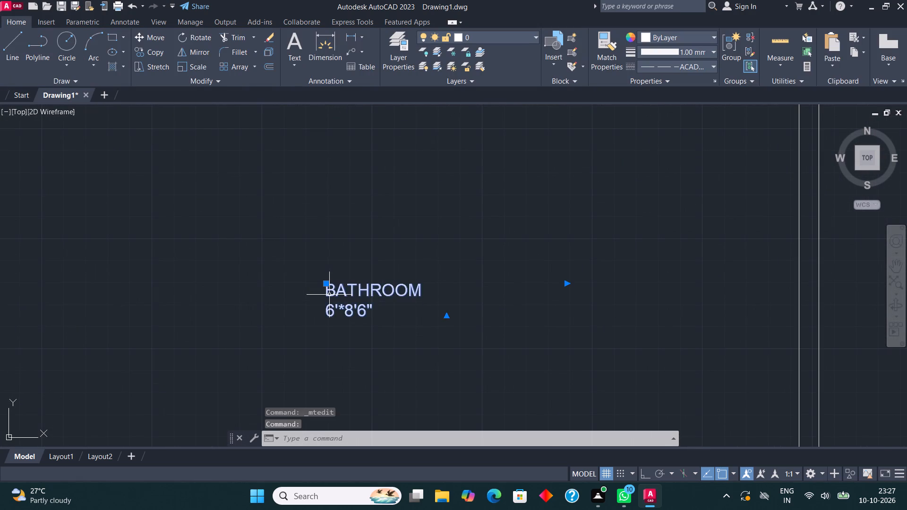
right_click(330, 295)
left_click(414, 184)
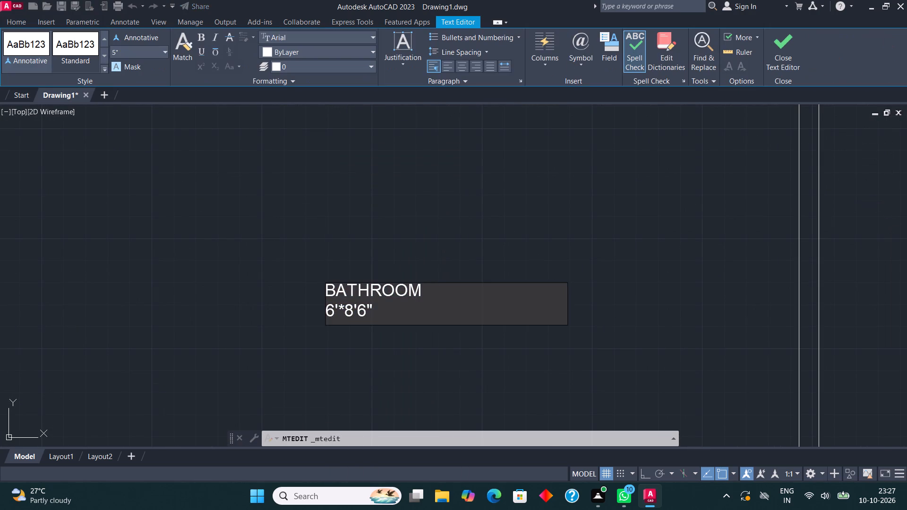
left_click(400, 306)
key("BackSpace")
key("BackSpace")
key("BackSpace")
key("BackSpace")
key("BackSpace")
key("BackSpace")
key("BackSpace")
key("BackSpace")
key("BackSpace")
key("BackSpace")
key("BackSpace")
key("BackSpace")
key("BackSpace")
key("BackSpace")
key("BackSpace")
key("BackSpace")
key("BackSpace")
key("BackSpace")
key("BackSpace")
key("BackSpace")
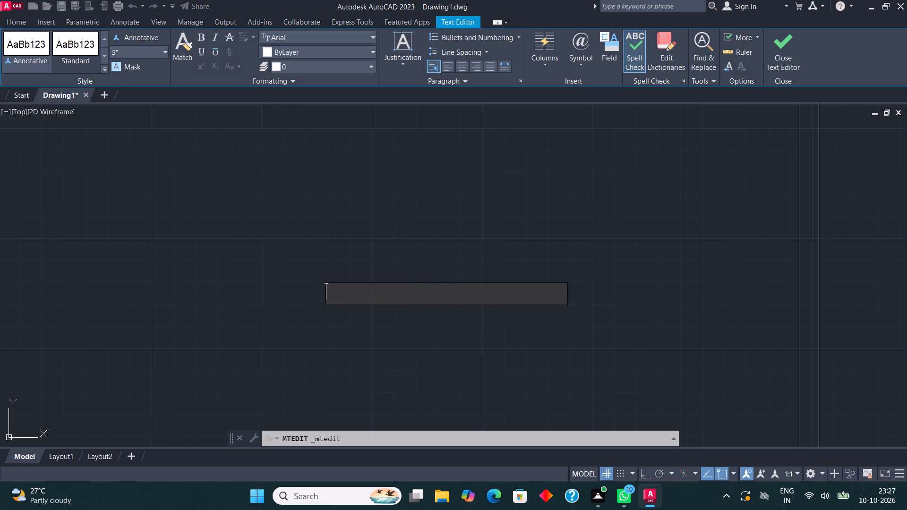
type("LZA")
key("BackSpace")
key("BackSpace")
type("AWN")
key("Return")
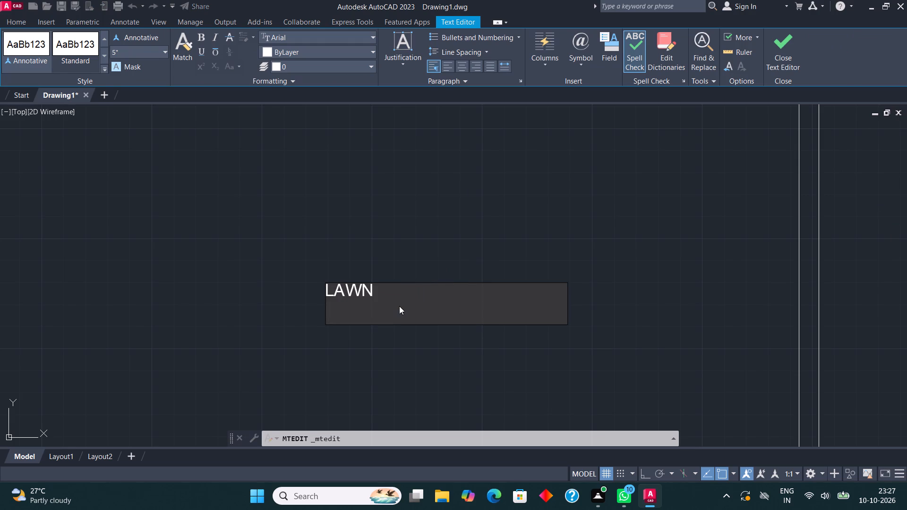
type("38'")
type("6\"*")
type("19'")
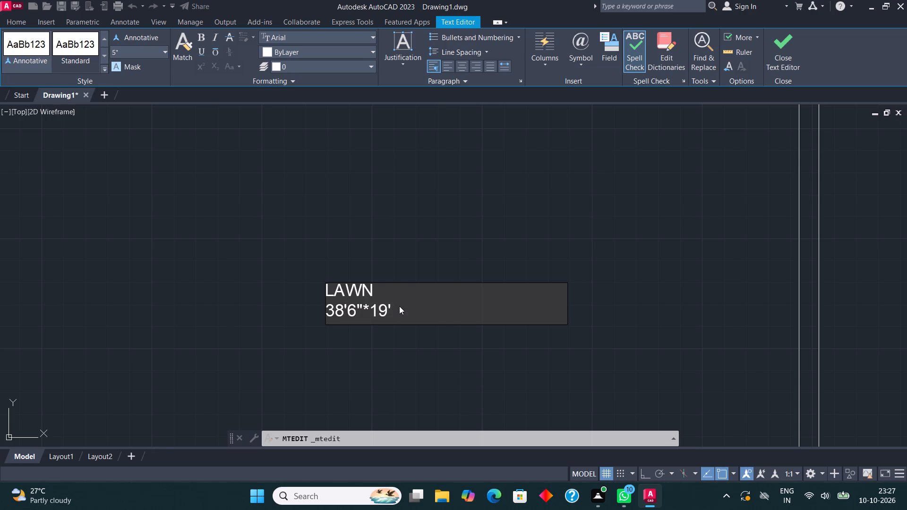
type("3\"")
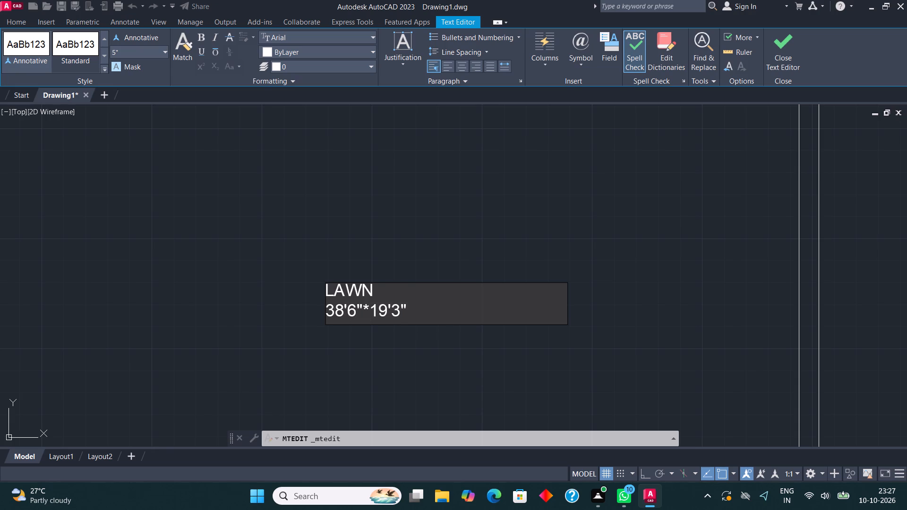
left_click(779, 49)
Replace the BATHROOM label text in the bed-furnished room above the car with GUEST ROOM and 14'*12'3" on two lines.
scroll(523, 277, "down", 3)
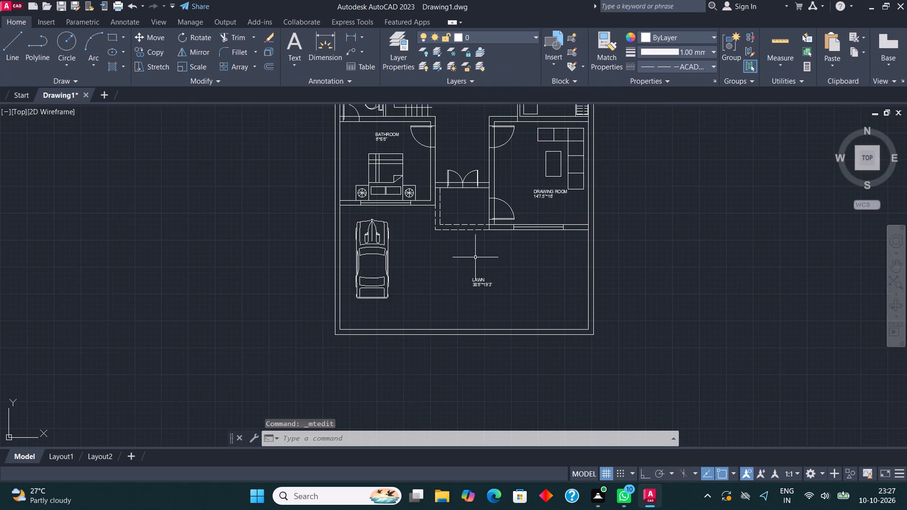
middle_click_drag(471, 257, 403, 314)
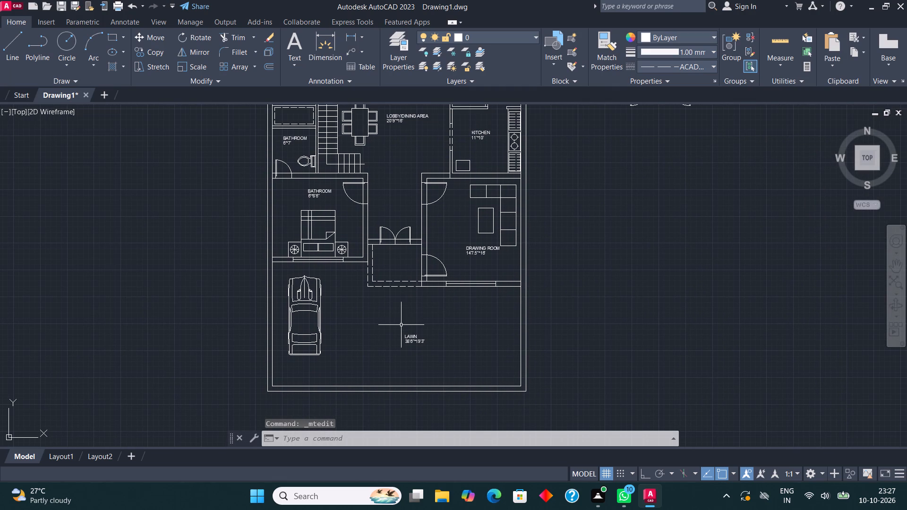
middle_click_drag(390, 213, 370, 275)
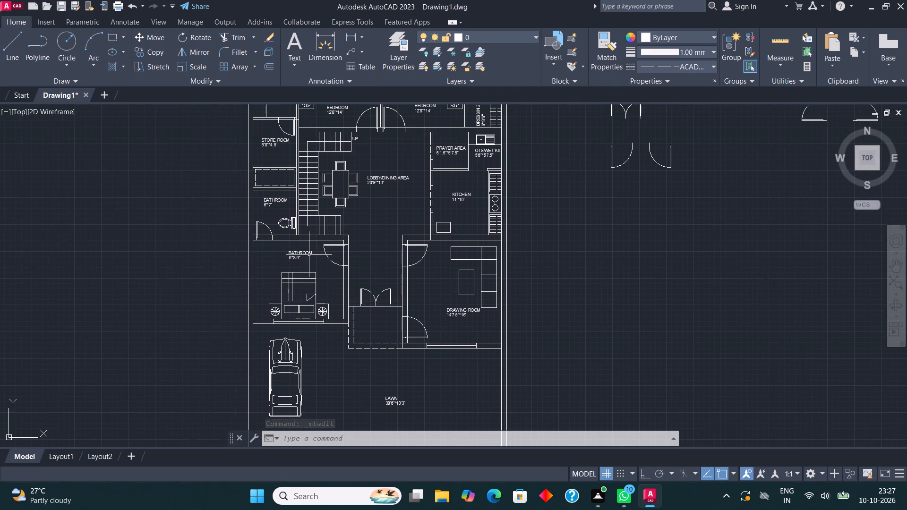
scroll(309, 255, "up", 2)
scroll(256, 250, "up", 3)
left_click(257, 250)
left_click(253, 244)
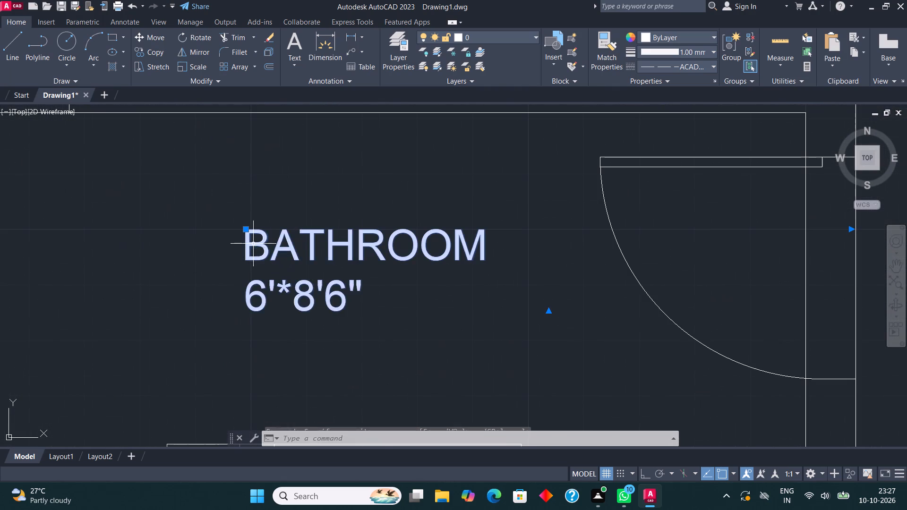
right_click(252, 244)
left_click(315, 180)
left_click(370, 286)
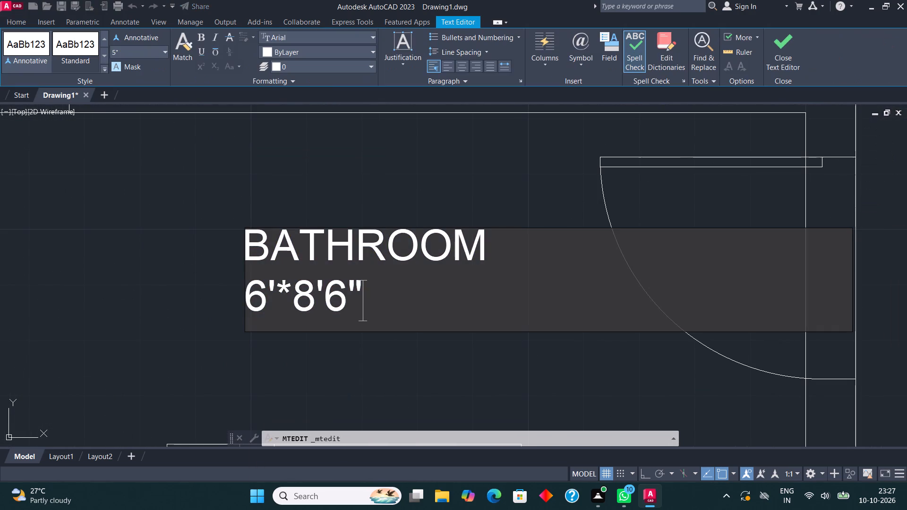
key("BackSpace")
key("BackSpace")
key("BackSpace")
key("BackSpace")
key("BackSpace")
key("BackSpace")
key("BackSpace")
key("BackSpace")
key("BackSpace")
key("BackSpace")
key("BackSpace")
key("BackSpace")
key("BackSpace")
key("BackSpace")
key("BackSpace")
key("BackSpace")
key("BackSpace")
key("BackSpace")
key("BackSpace")
key("BackSpace")
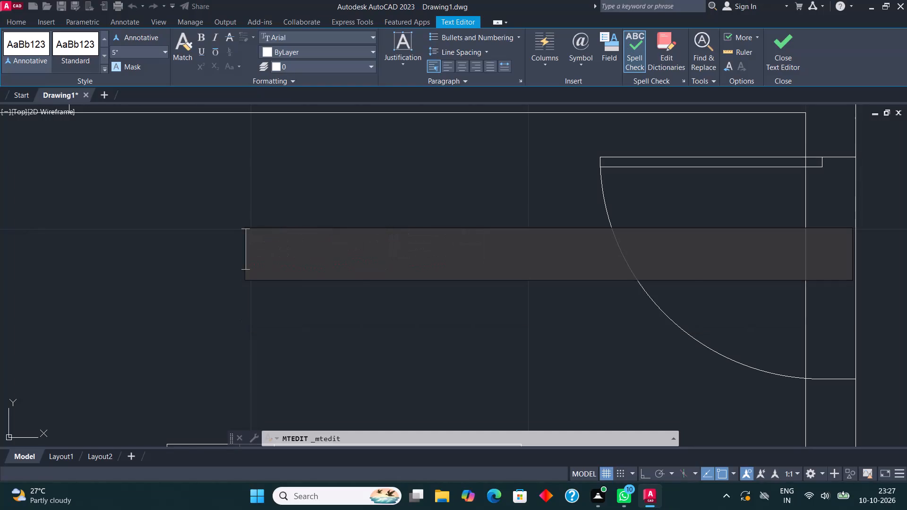
type("GUEST ROOM")
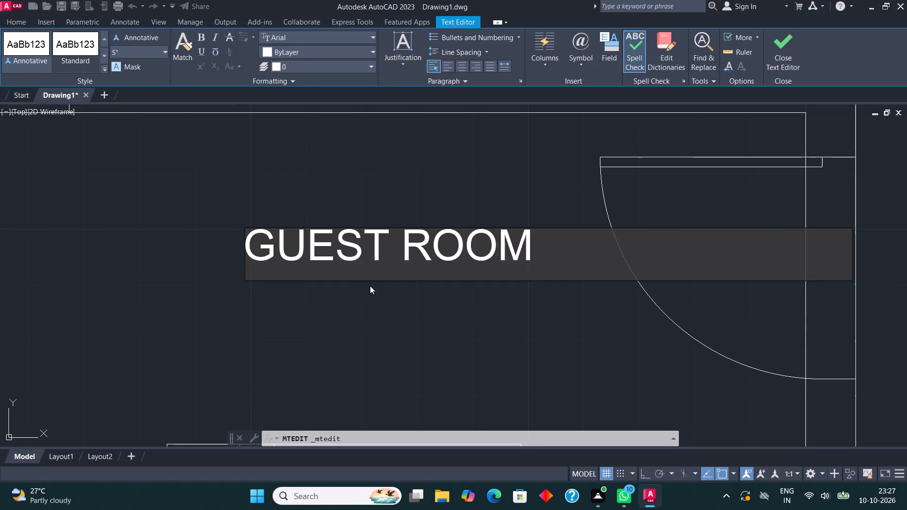
key("Return")
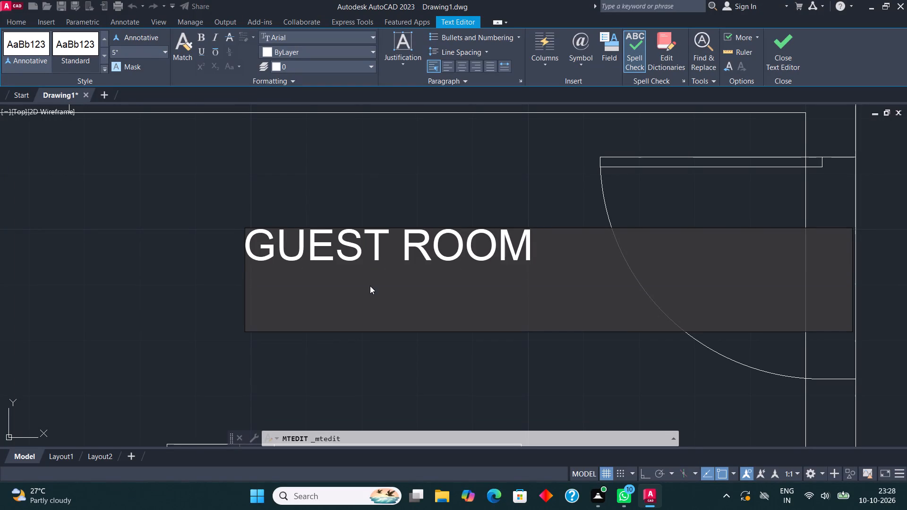
type("14'")
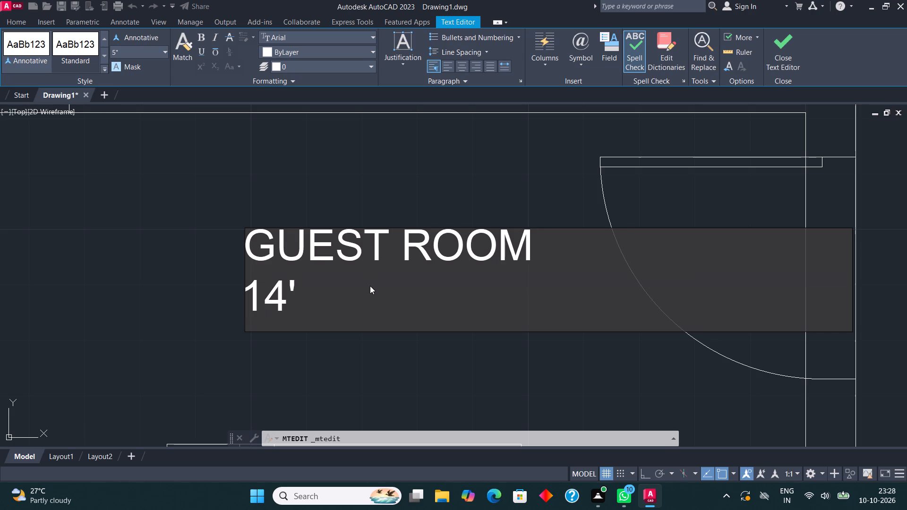
type("*12'")
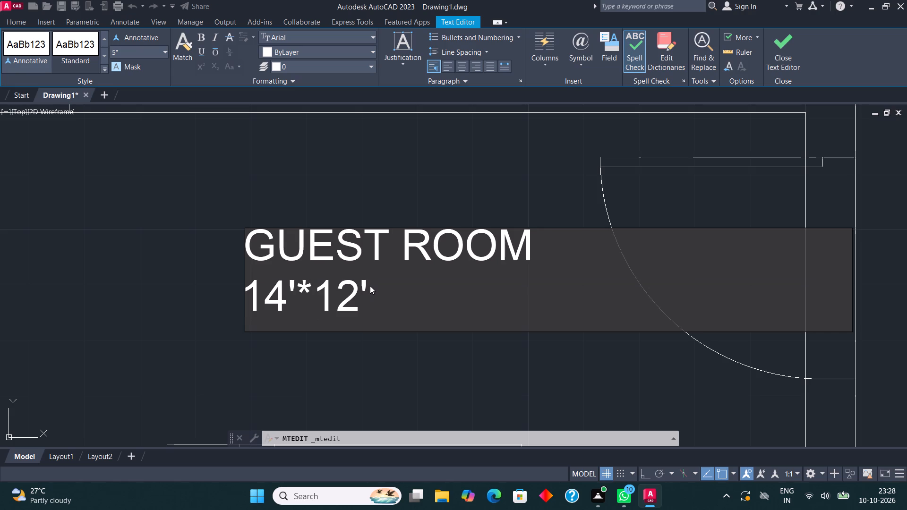
type("3\"")
scroll(370, 286, "up", 1)
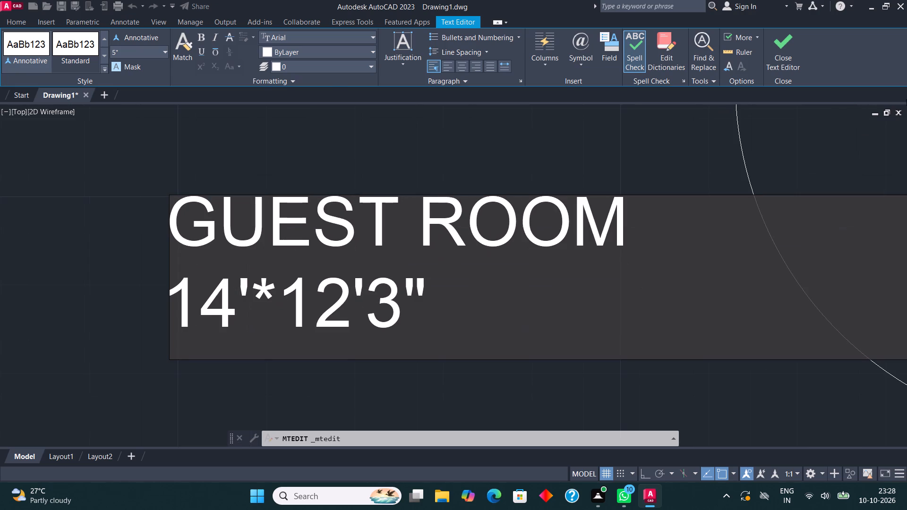
left_click(775, 41)
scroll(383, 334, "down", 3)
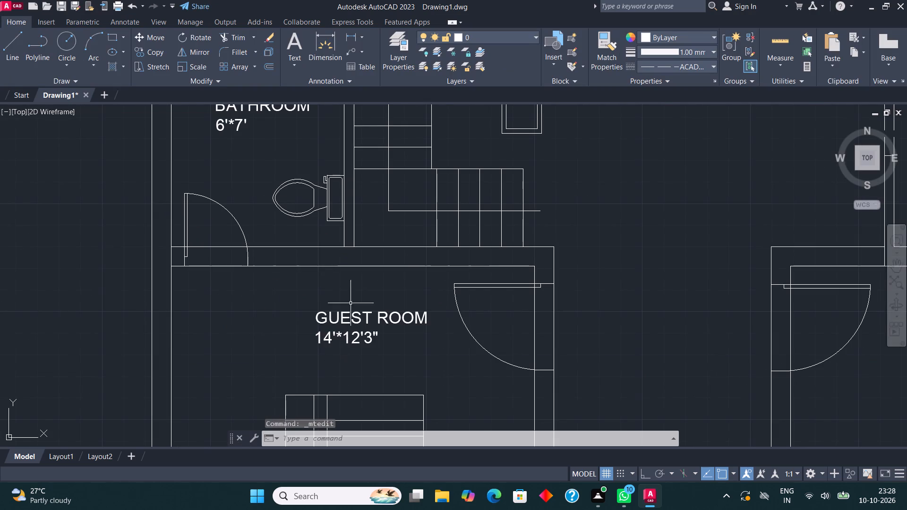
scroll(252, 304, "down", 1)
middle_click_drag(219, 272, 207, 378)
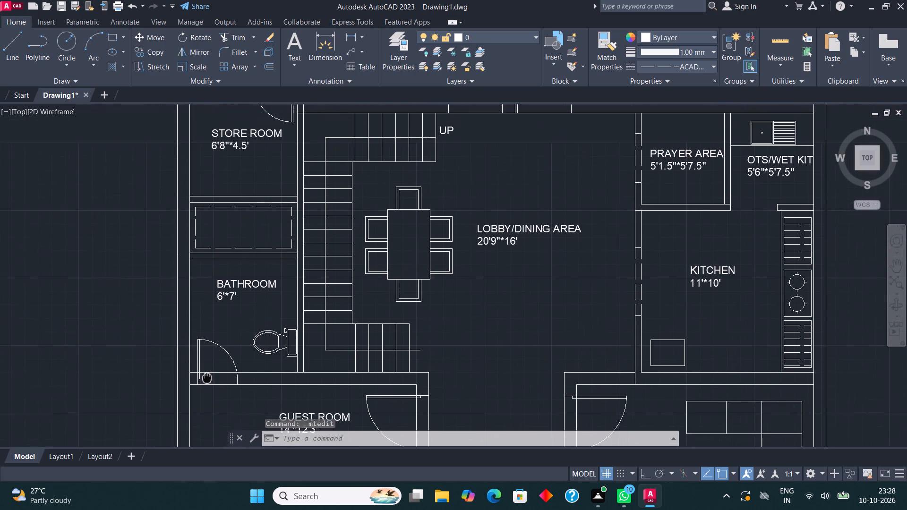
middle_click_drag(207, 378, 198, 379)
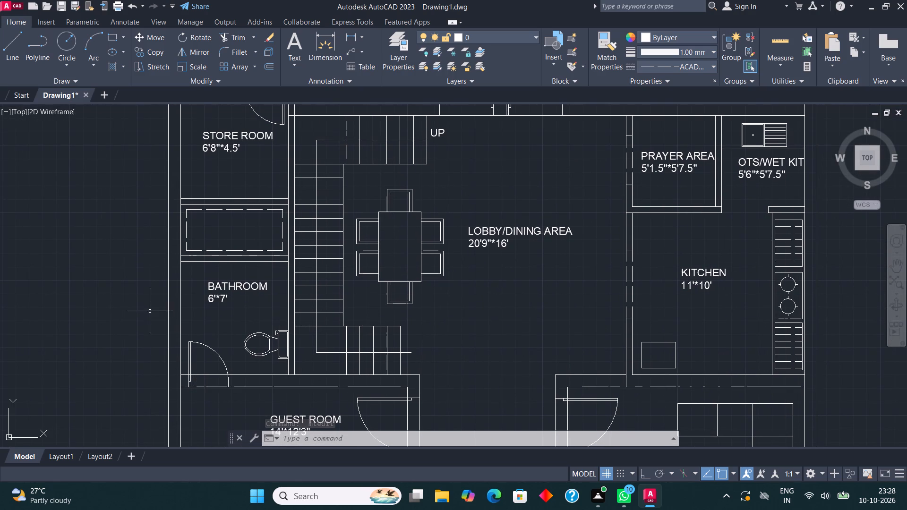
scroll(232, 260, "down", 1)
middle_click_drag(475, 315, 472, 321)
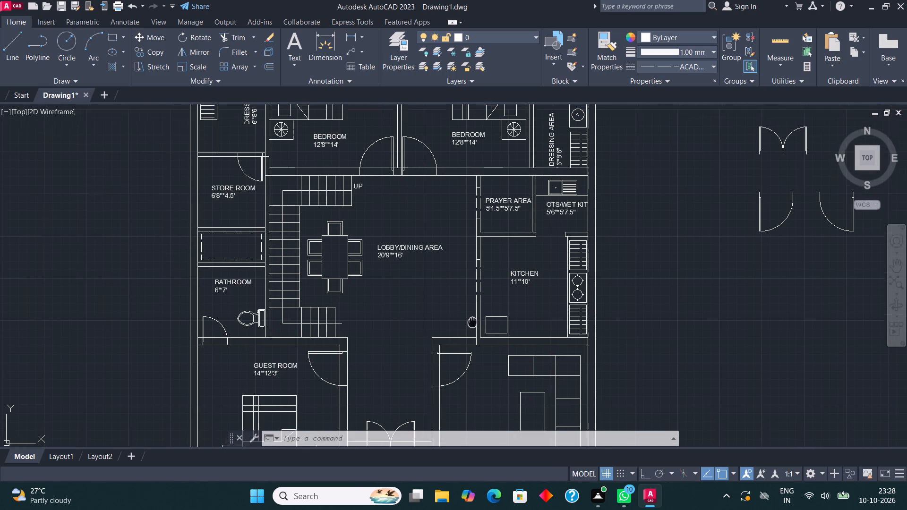
Scale down the palm-leaf plant symbol standing outside the floor plan beside the spare toilet blocks.
middle_click_drag(472, 321, 410, 386)
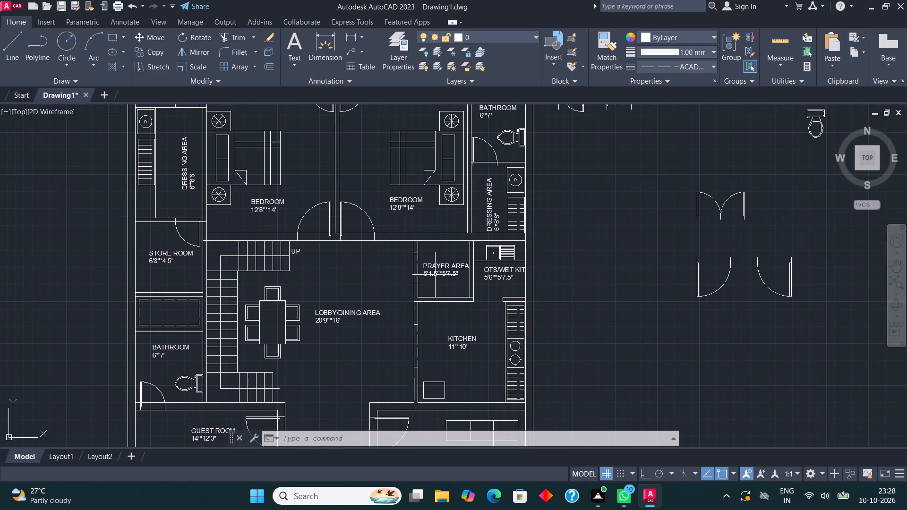
middle_click_drag(454, 234, 458, 328)
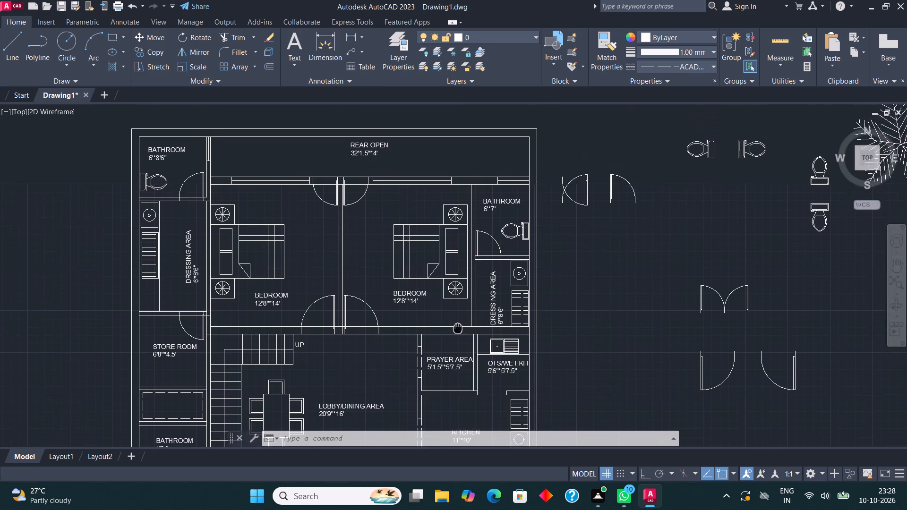
middle_click_drag(458, 328, 466, 352)
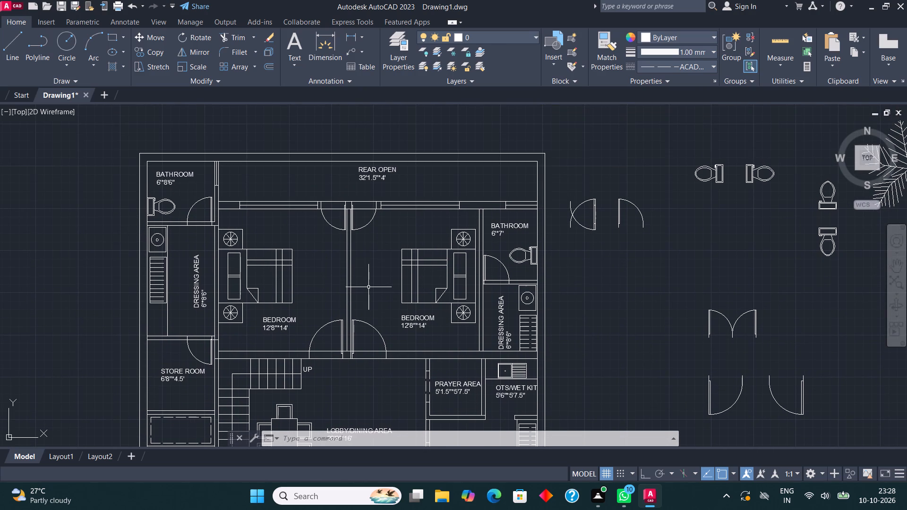
middle_click_drag(379, 296, 377, 212)
scroll(379, 211, "down", 1)
middle_click_drag(445, 292, 411, 296)
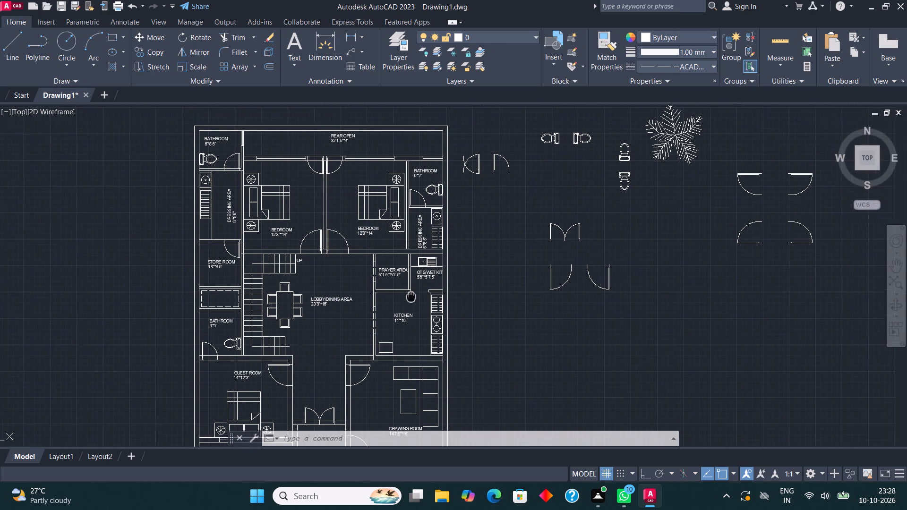
middle_click_drag(411, 296, 379, 317)
scroll(379, 317, "down", 1)
scroll(566, 208, "up", 2)
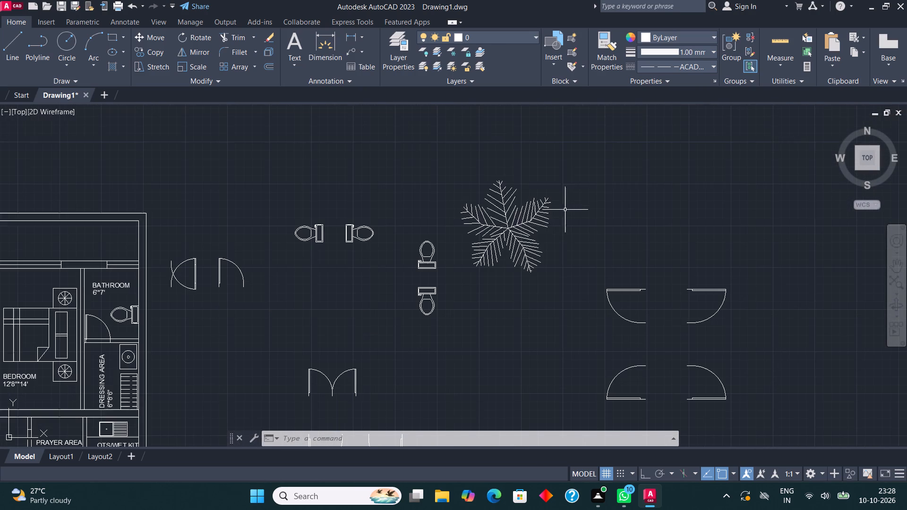
left_click(518, 226)
left_click(195, 67)
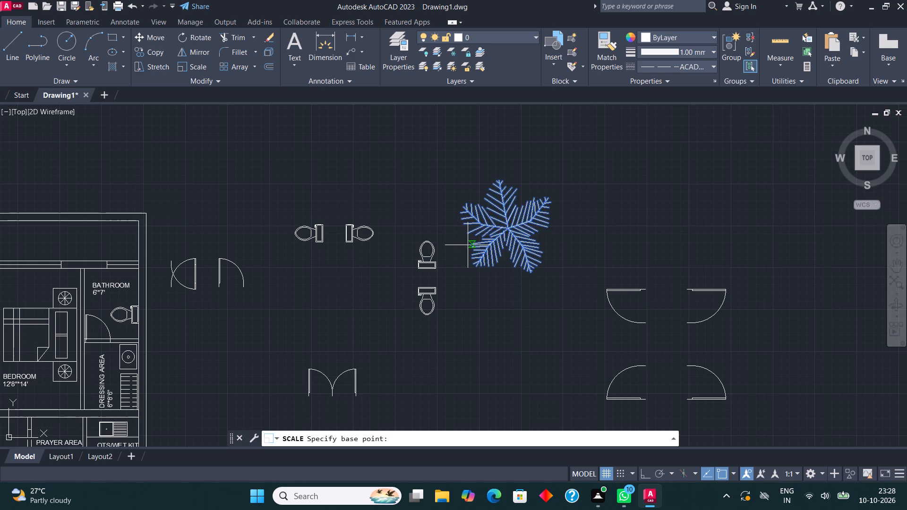
left_click(469, 245)
left_click(502, 268)
Copy the reduced plant into the lawn as a row of five along the drawing room's outer wall.
left_click(489, 224)
left_click(482, 245)
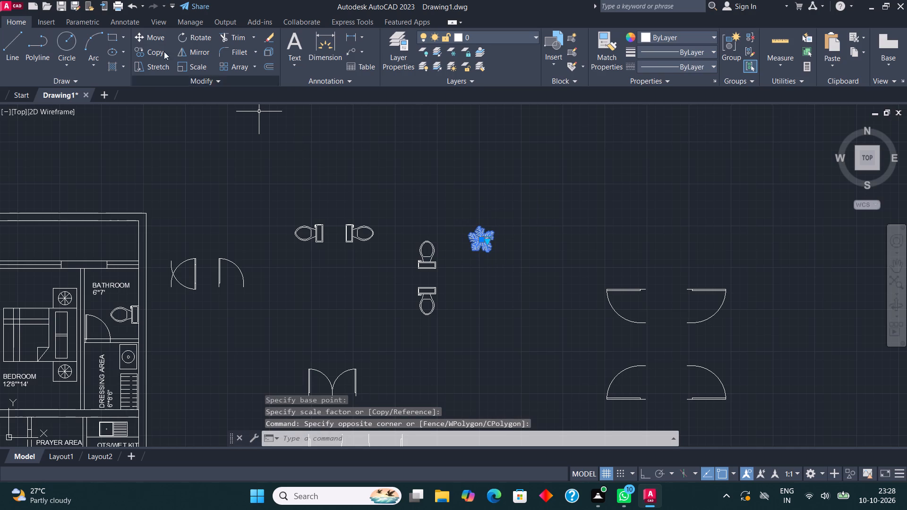
left_click(149, 53)
left_click(490, 264)
scroll(575, 124, "down", 3)
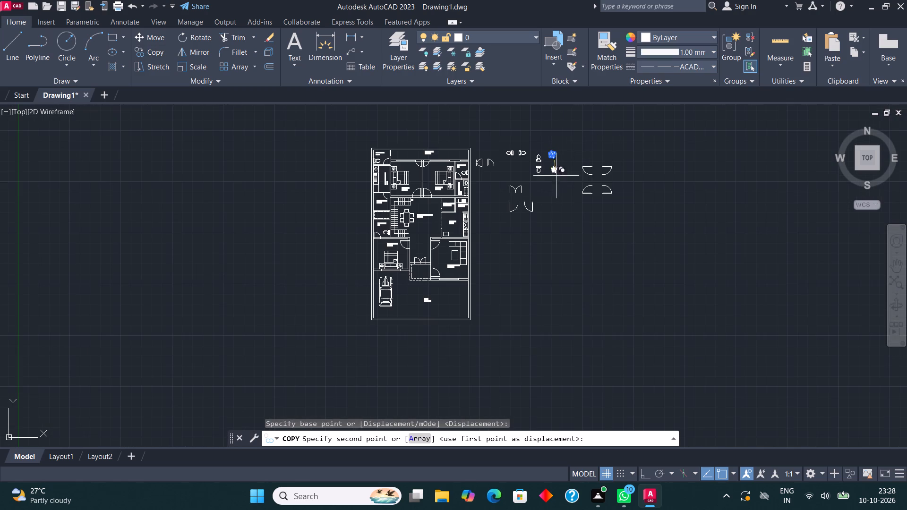
scroll(384, 328, "up", 2)
middle_click_drag(455, 287, 402, 328)
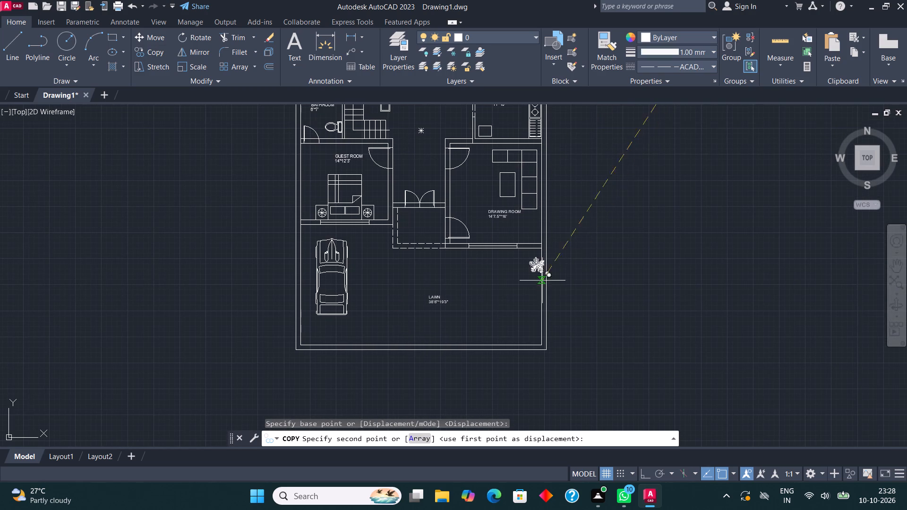
scroll(530, 281, "up", 3)
left_click(541, 254)
left_click(461, 256)
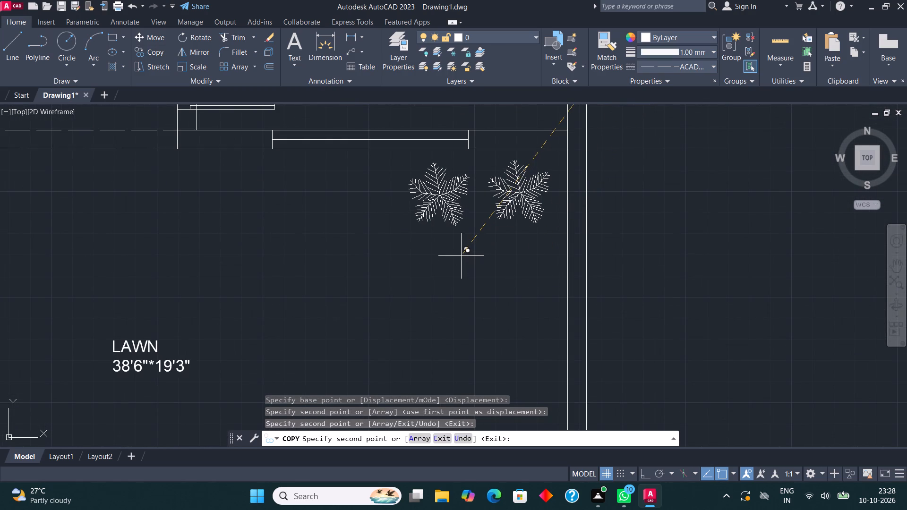
left_click(383, 254)
left_click(311, 253)
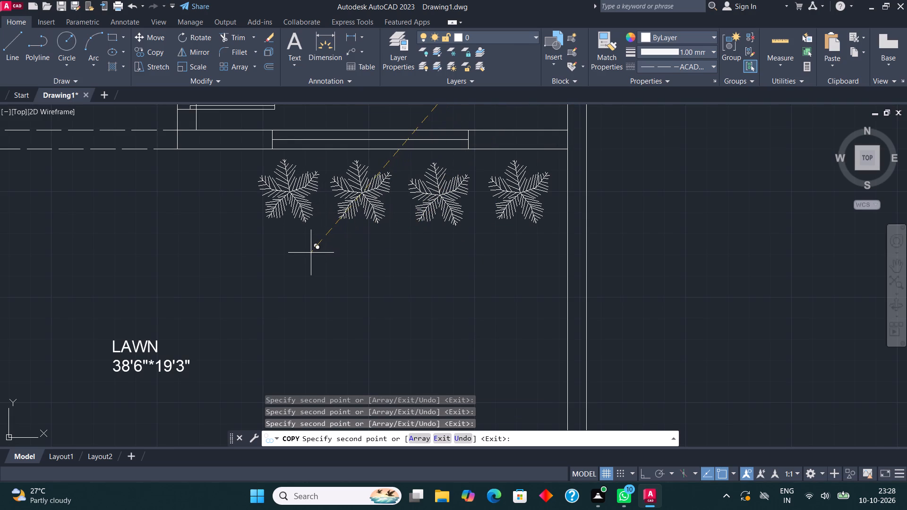
scroll(311, 261, "down", 1)
left_click(262, 255)
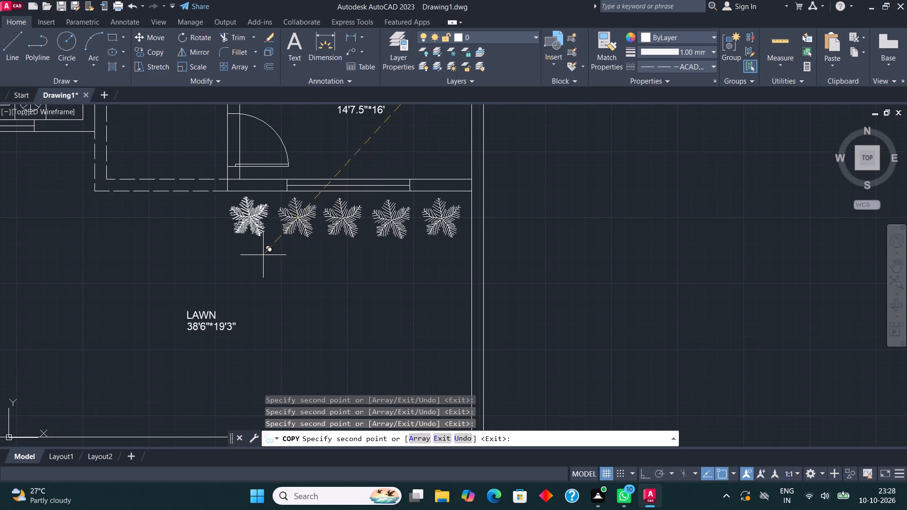
Add three more plant copies down the lawn's side boundary wall, below the row's corner plant.
left_click(457, 306)
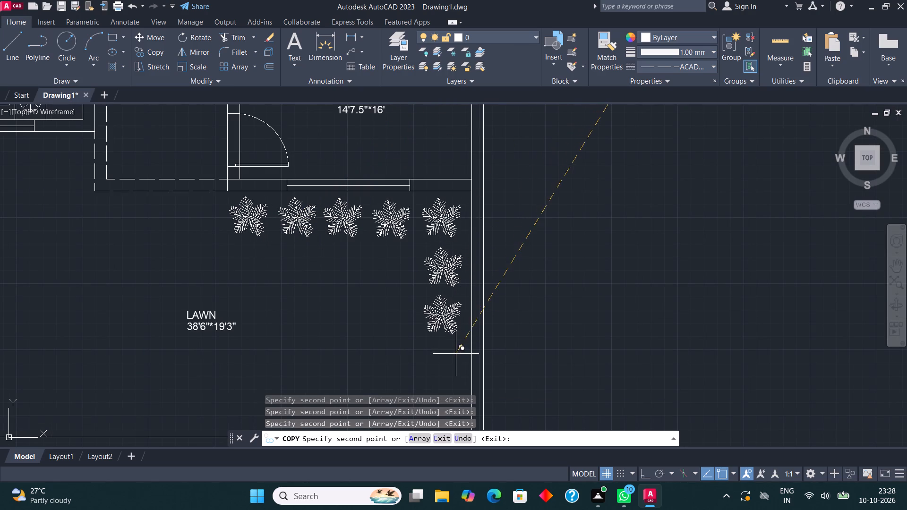
left_click(456, 354)
scroll(464, 317, "down", 3)
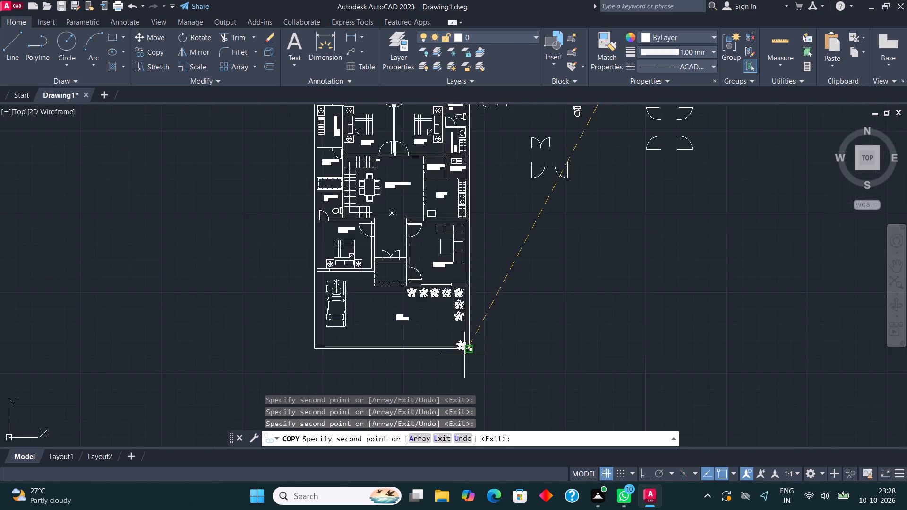
scroll(464, 357, "up", 3)
left_click(451, 283)
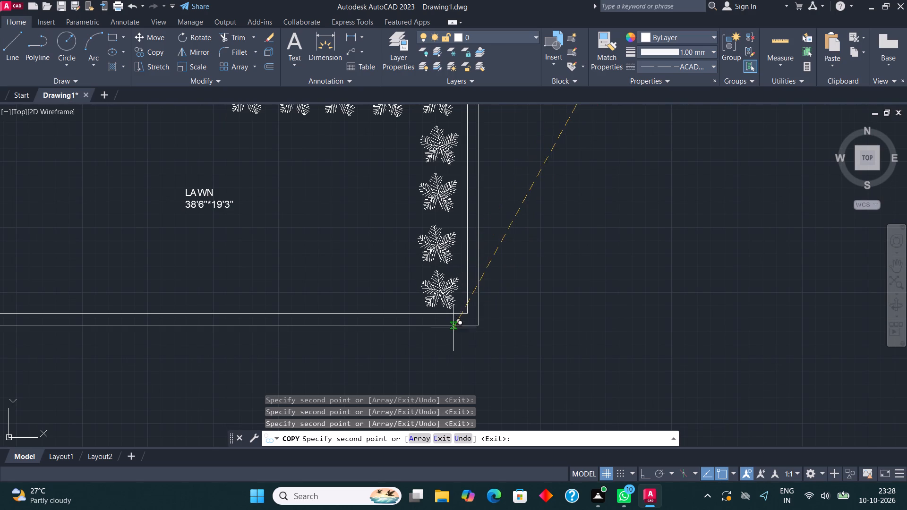
Place eight plant copies in a row along the lawn's front boundary wall, from the corner towards the car.
left_click(453, 326)
left_click(402, 328)
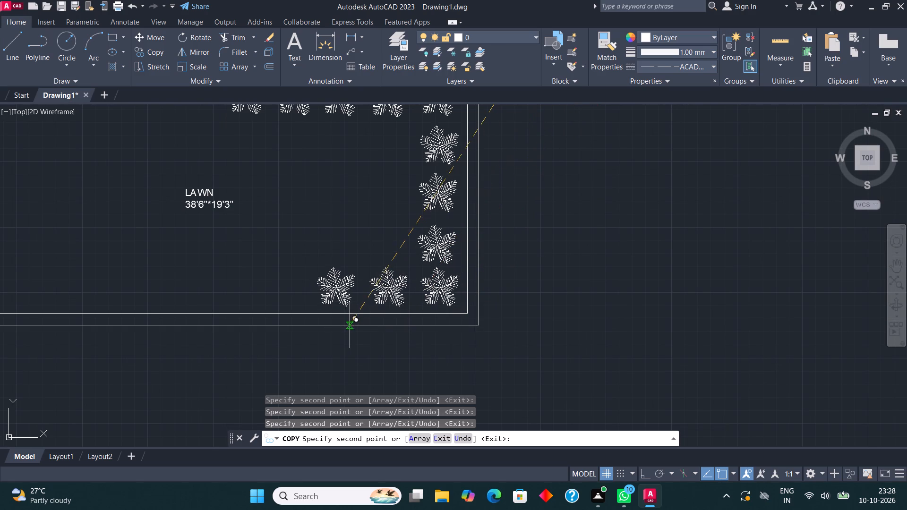
left_click(353, 324)
left_click(301, 326)
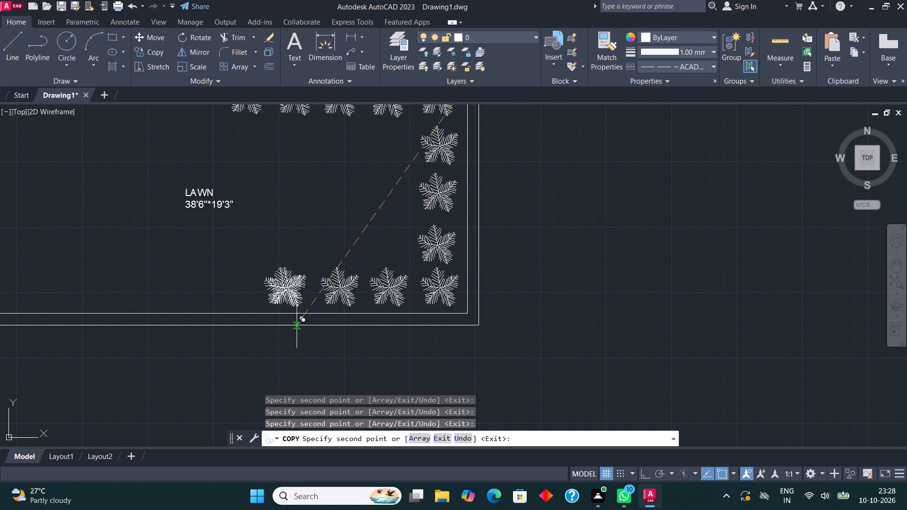
left_click(252, 324)
left_click(203, 324)
middle_click_drag(224, 329, 313, 343)
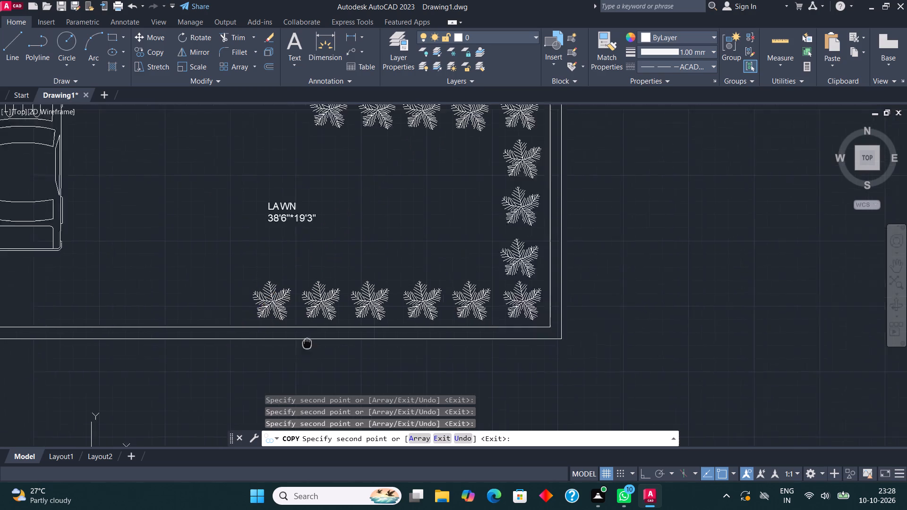
middle_click_drag(313, 343, 392, 349)
left_click(324, 345)
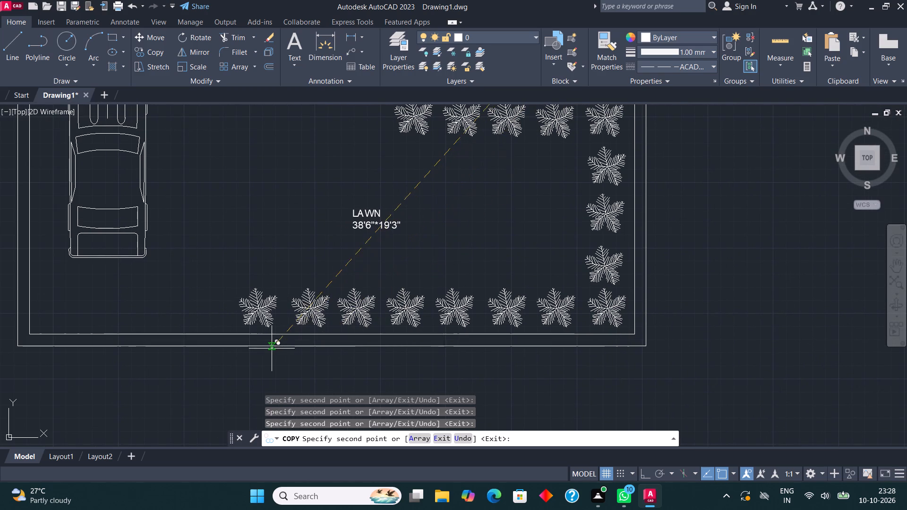
left_click(272, 348)
key("Escape")
Trim the wall lines across the drawing room's porch-side door and the double entrance door.
scroll(310, 320, "down", 2)
middle_click_drag(362, 286, 351, 289)
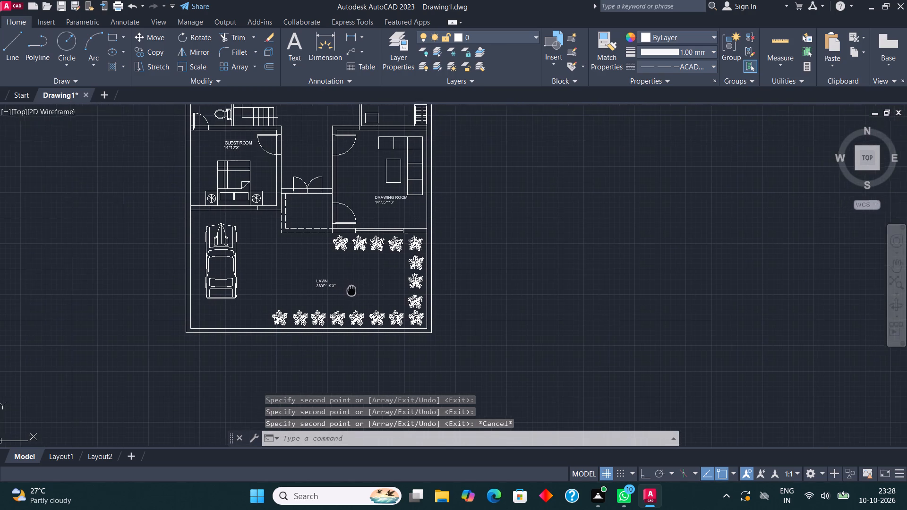
middle_click_drag(351, 289, 342, 289)
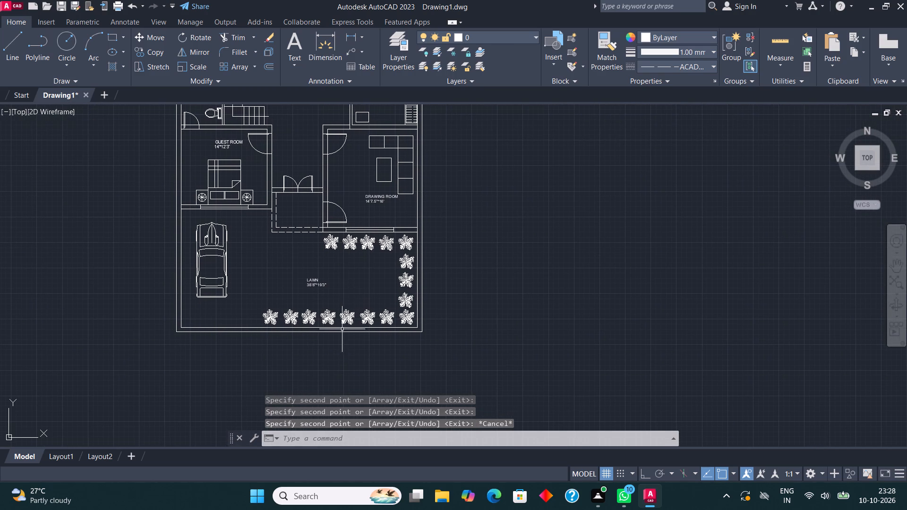
middle_click_drag(351, 243, 357, 329)
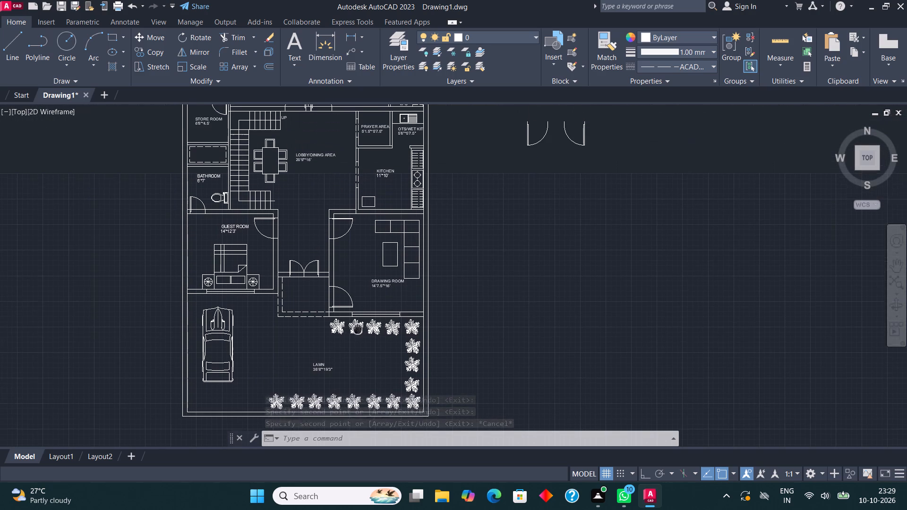
middle_click_drag(357, 329, 357, 331)
middle_click_drag(360, 250, 376, 264)
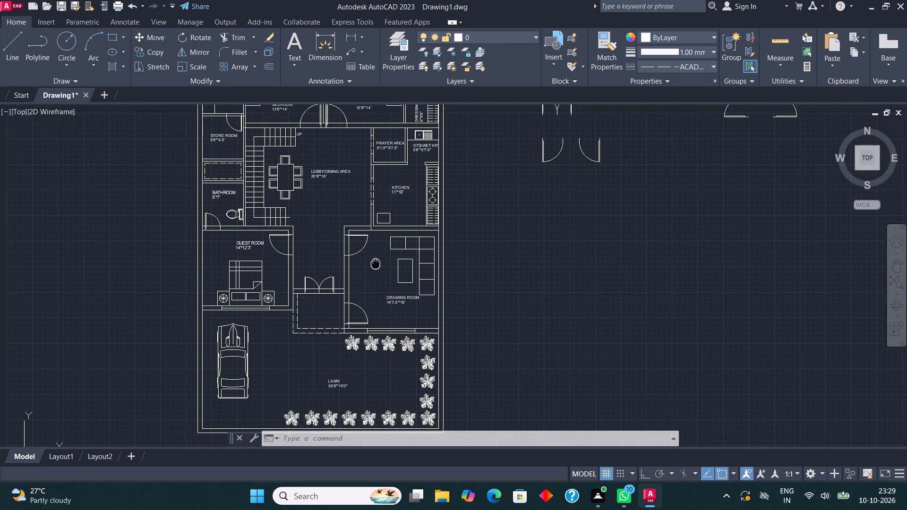
middle_click_drag(376, 264, 384, 295)
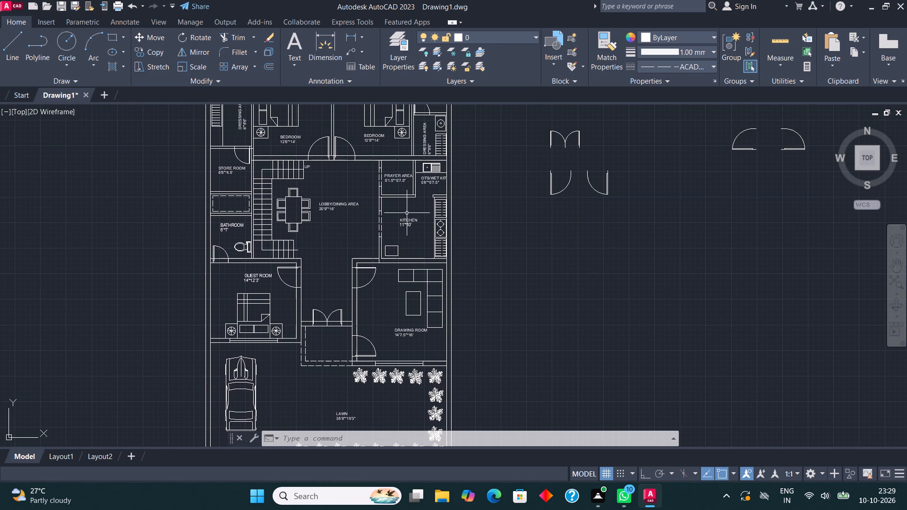
middle_click_drag(408, 213, 427, 235)
left_click(232, 35)
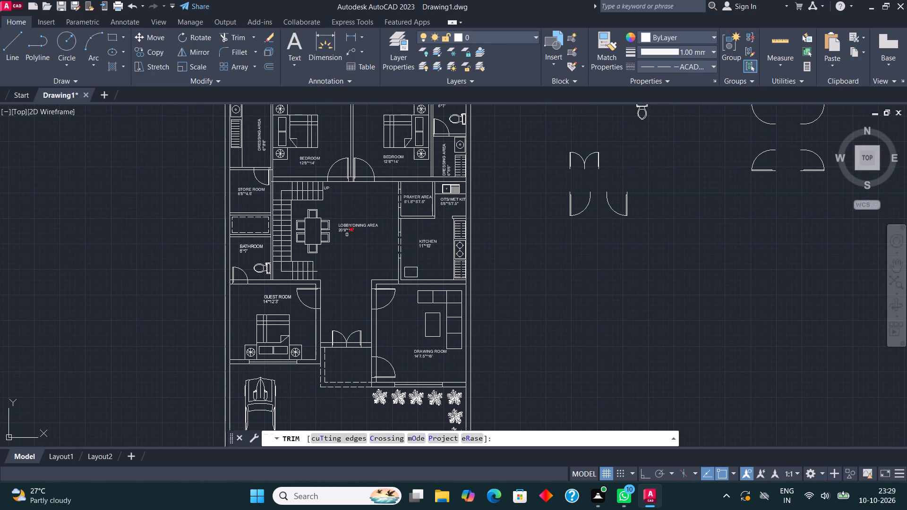
scroll(365, 367, "up", 2)
left_click(365, 368)
left_click(394, 369)
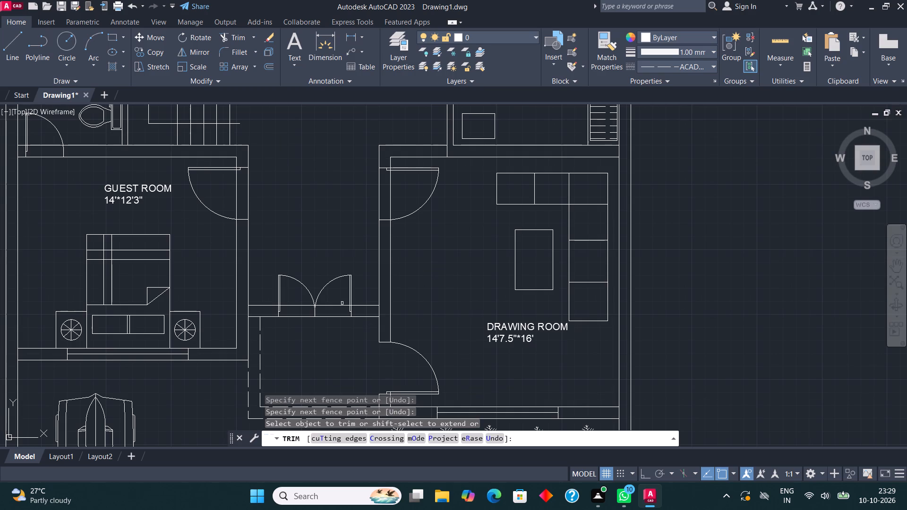
left_click(336, 298)
left_click(335, 347)
left_click_drag(286, 300, 288, 306)
left_click(295, 333)
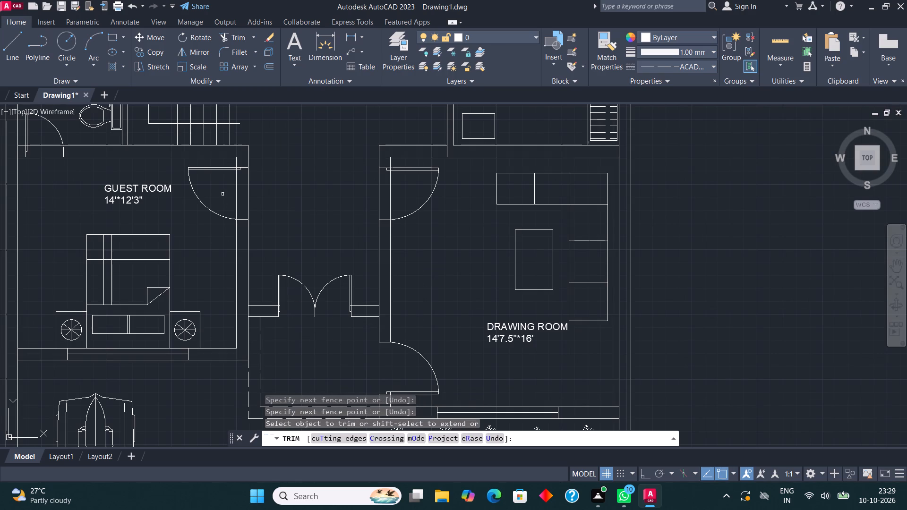
Trim the wall lines across the guest room door, the drawing room's inner door and the door of the bathroom beside the stairs.
left_click(222, 193)
left_click(283, 198)
left_click(325, 191)
left_click(406, 188)
scroll(384, 245, "down", 1)
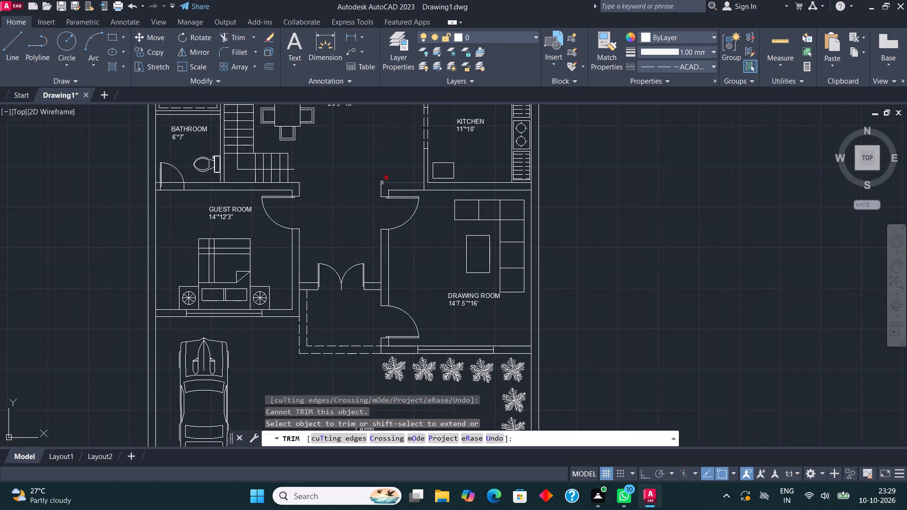
middle_click_drag(387, 187, 390, 292)
scroll(342, 249, "up", 1)
middle_click_drag(345, 250, 355, 311)
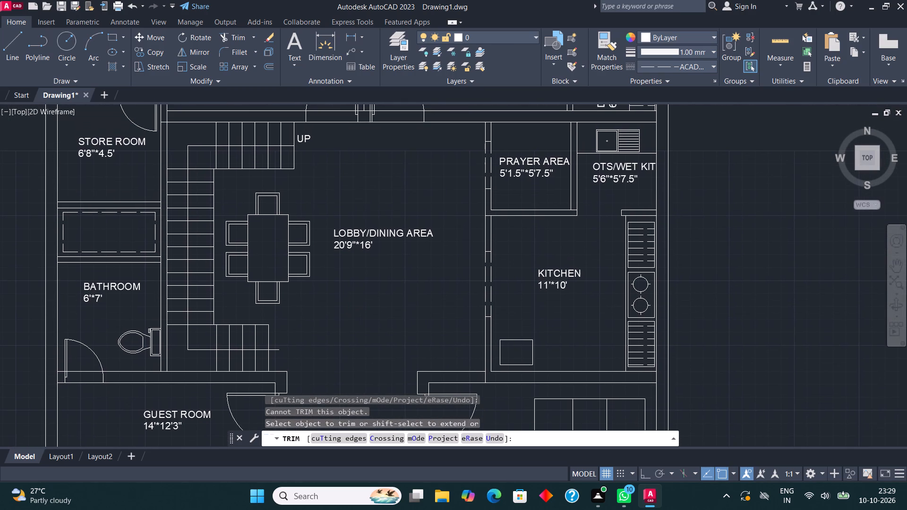
left_click(97, 390)
left_click(93, 364)
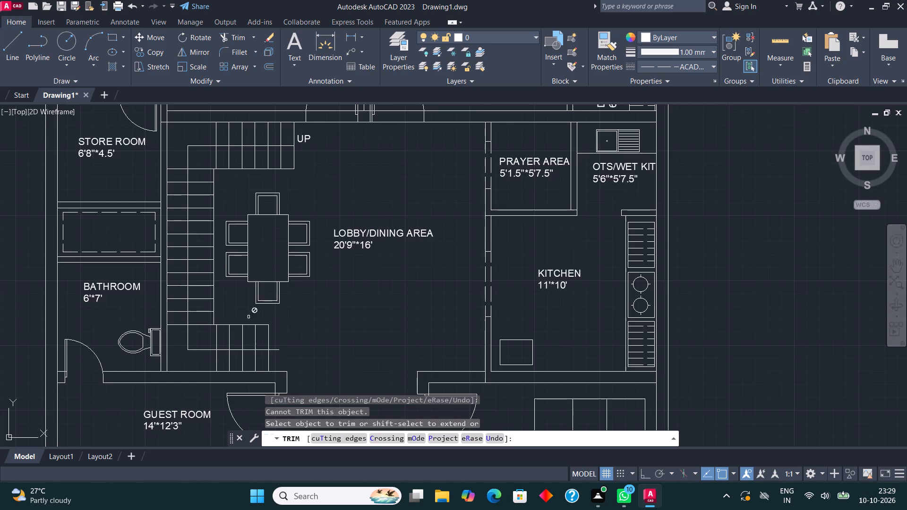
Trim the wall lines across the two bedroom doors opening to the lobby and across the store room door.
scroll(286, 293, "down", 3)
middle_click_drag(351, 279, 388, 211)
scroll(384, 221, "up", 2)
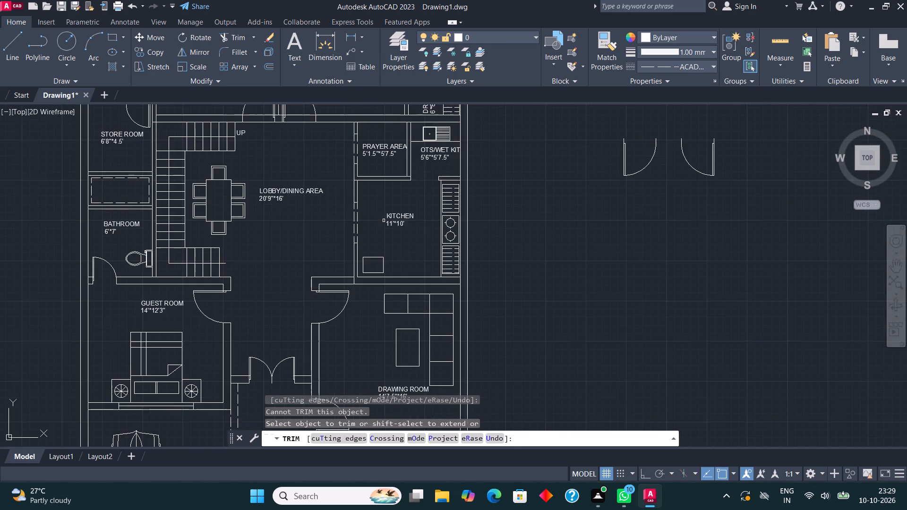
middle_click_drag(386, 223, 406, 374)
left_click(315, 262)
left_click(316, 301)
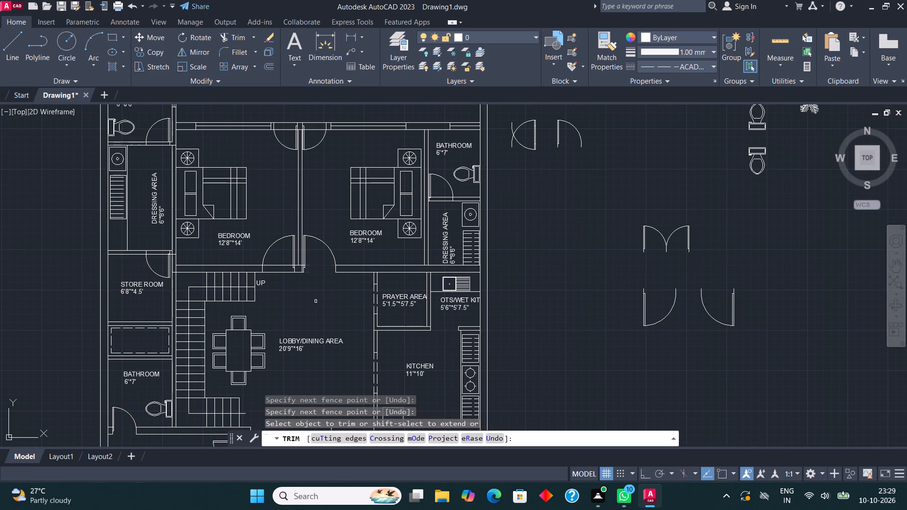
left_click_drag(280, 255, 280, 288)
left_click(281, 299)
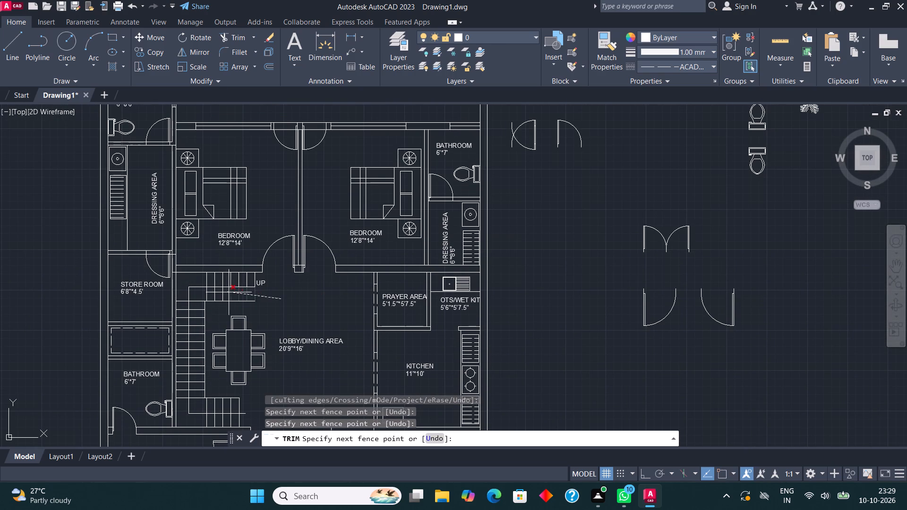
left_click(281, 297)
left_click(158, 264)
left_click(159, 248)
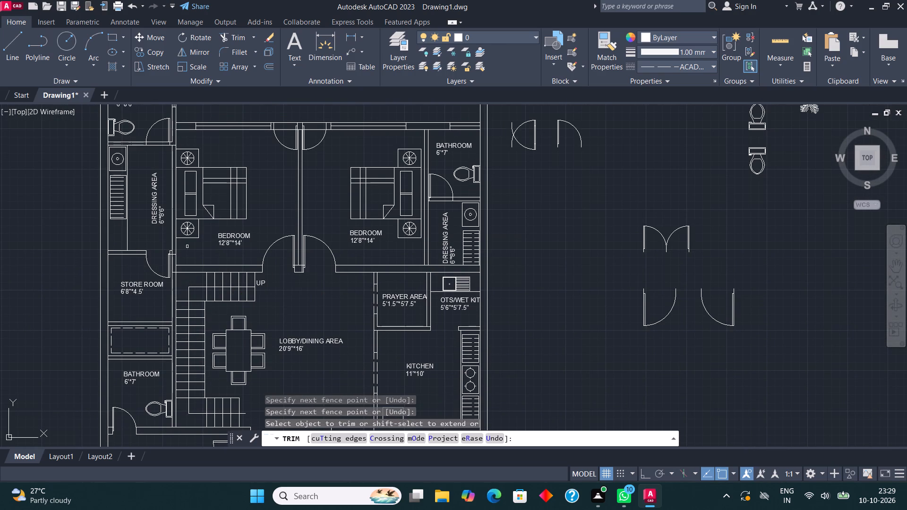
Trim the wall lines across both bedrooms' rear-open doors and the doors of the 6'*7' and 6'*8'6" bathrooms beside the dressing areas.
middle_click_drag(278, 239, 285, 319)
left_click(448, 285)
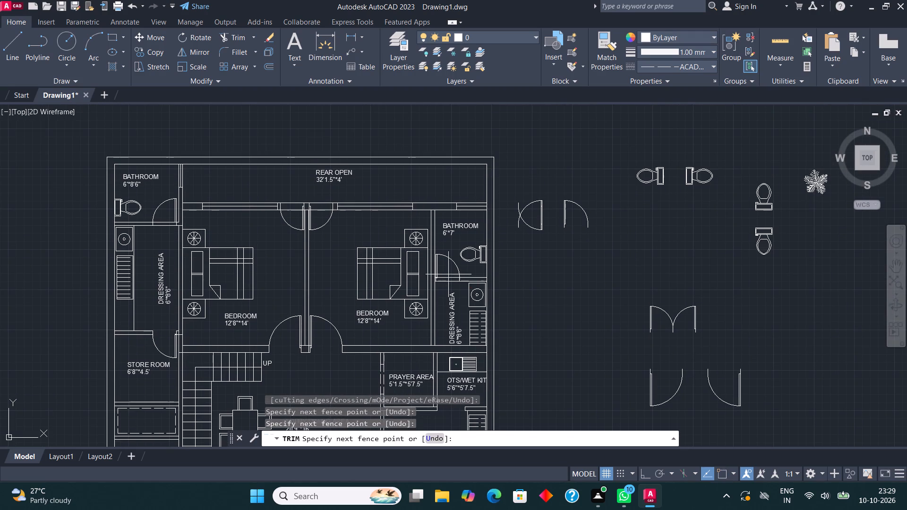
left_click(448, 272)
left_click(325, 212)
left_click(324, 198)
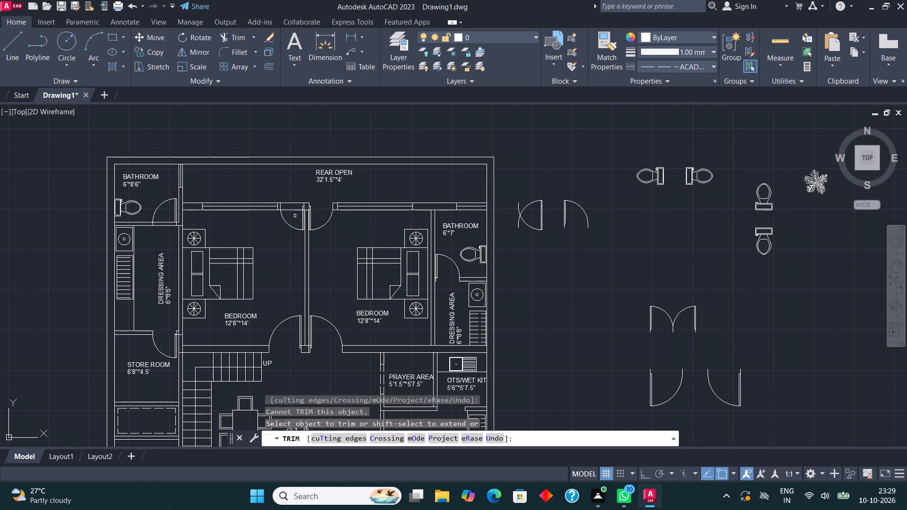
left_click(292, 218)
left_click(292, 202)
left_click(171, 214)
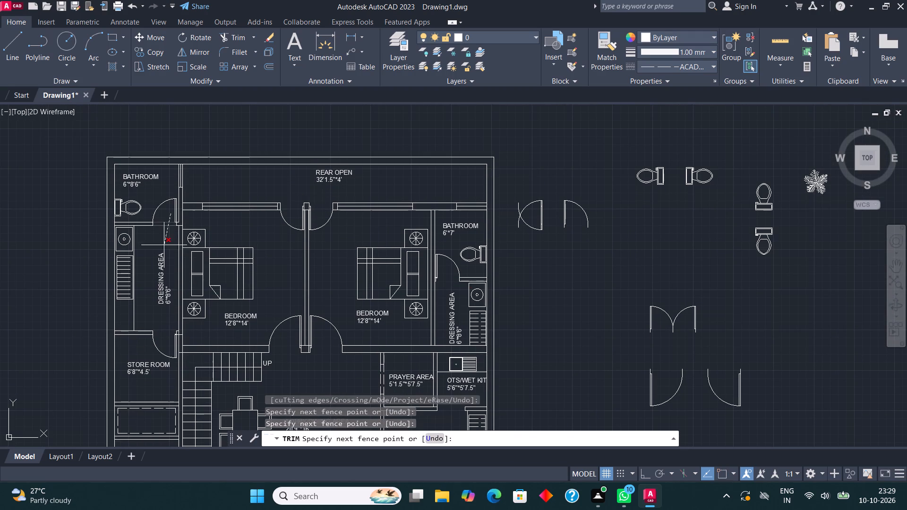
left_click(164, 246)
key("Escape")
Create a layer named WALL with index colour 140 in the layer properties.
scroll(226, 236, "down", 2)
middle_click_drag(302, 225, 360, 197)
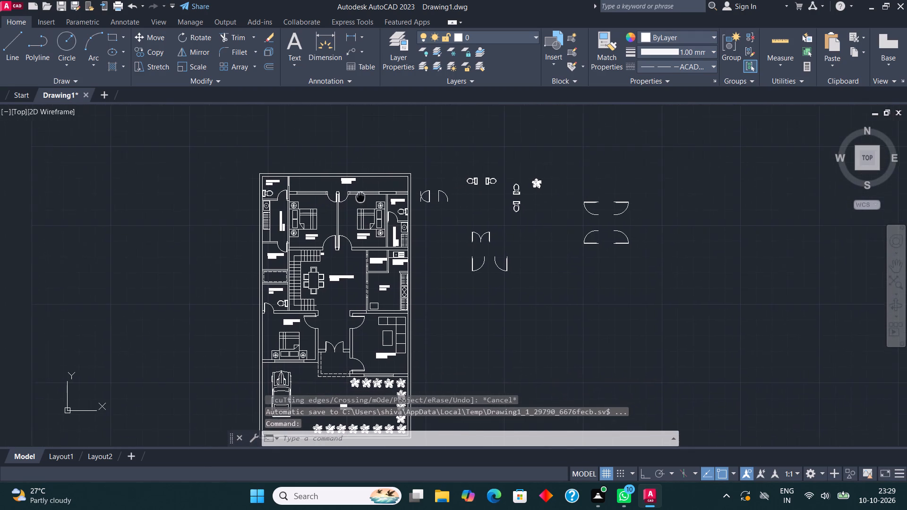
middle_click_drag(360, 197, 361, 196)
scroll(363, 203, "up", 2)
middle_click_drag(381, 218, 391, 314)
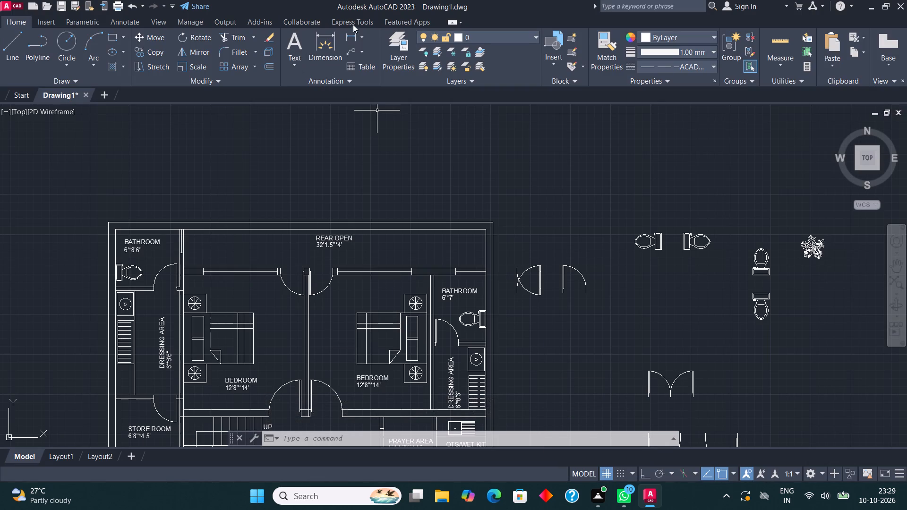
left_click(393, 40)
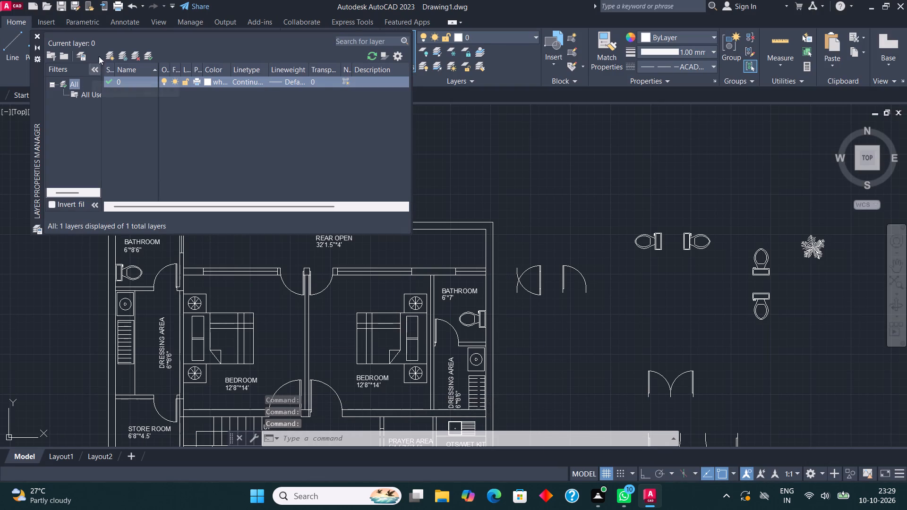
left_click(111, 51)
type("WA")
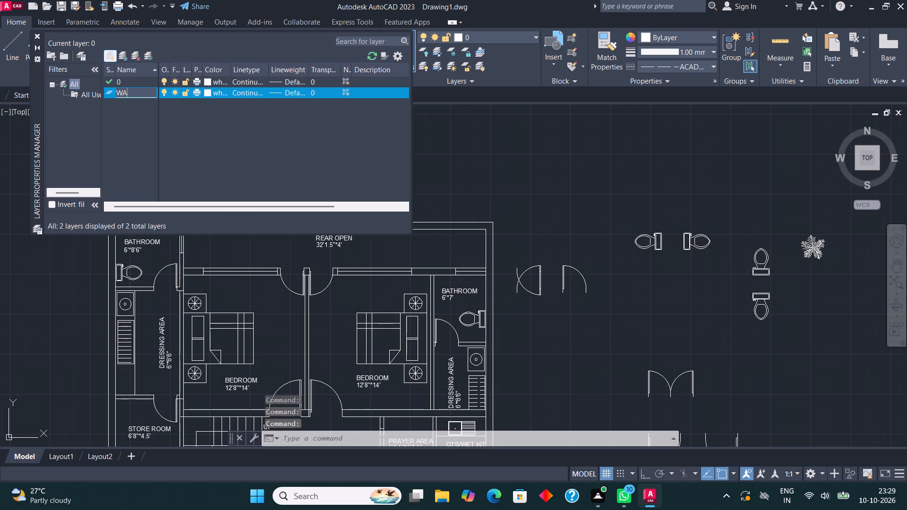
type("LL")
left_click(208, 89)
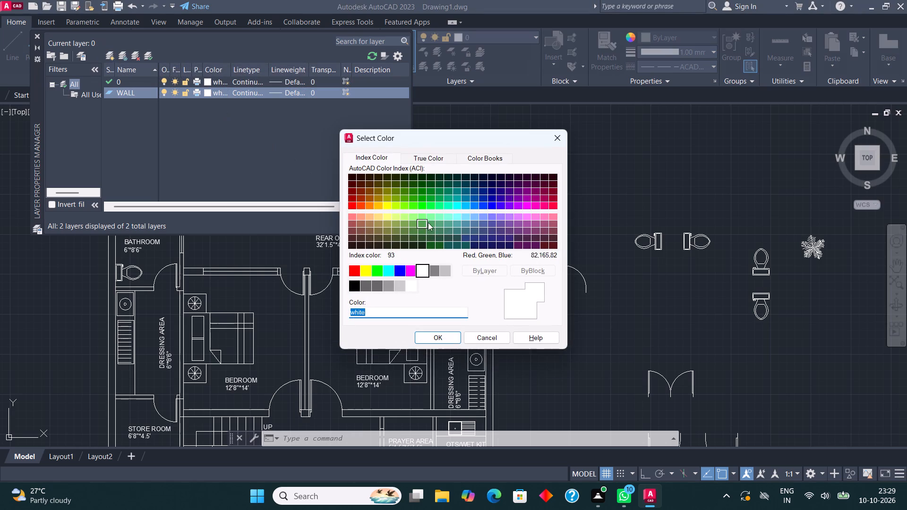
left_click(467, 206)
left_click(446, 338)
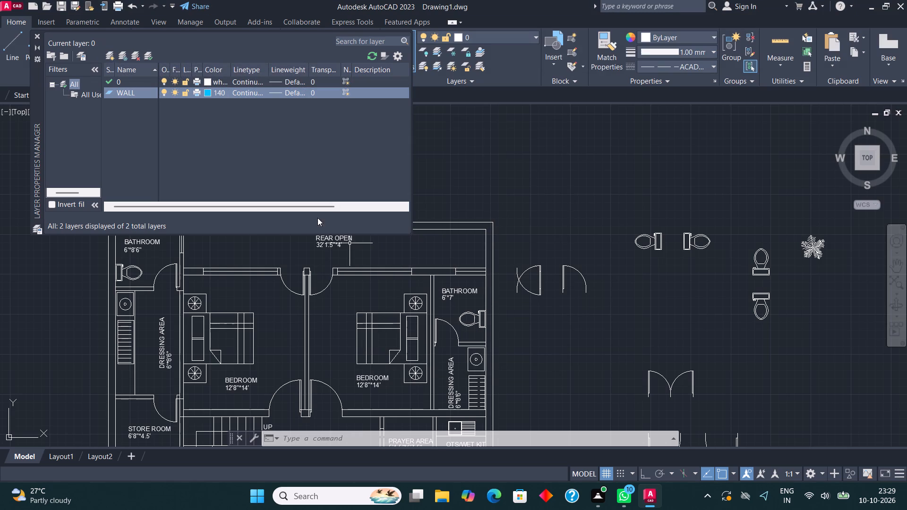
Create a layer named WIND with index colour 211.
left_click(108, 56)
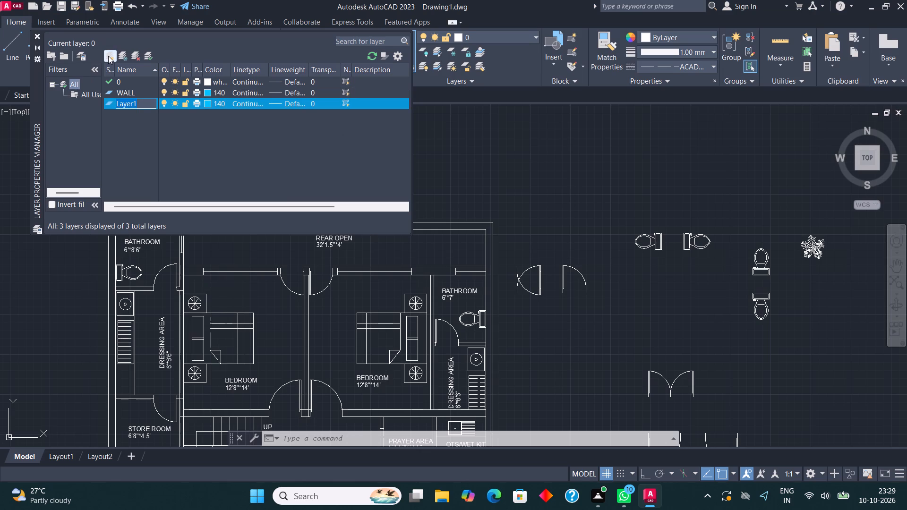
type("WIND")
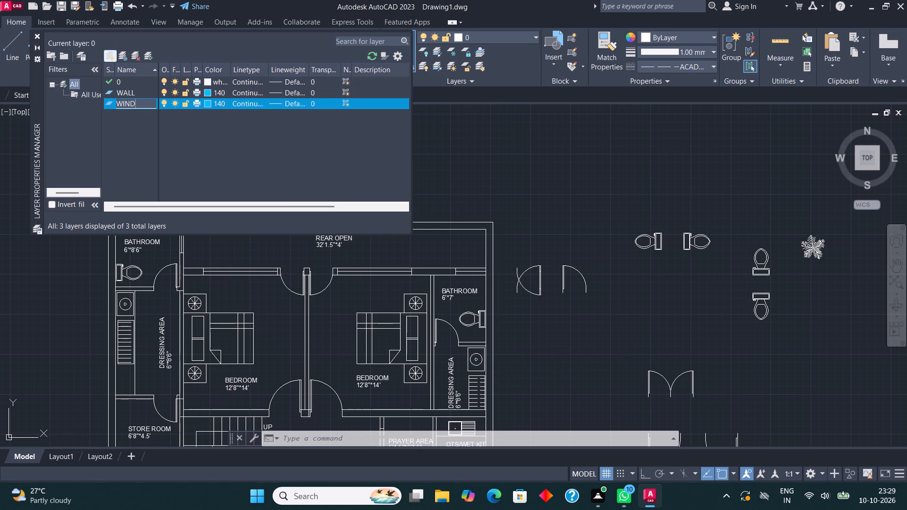
left_click(207, 103)
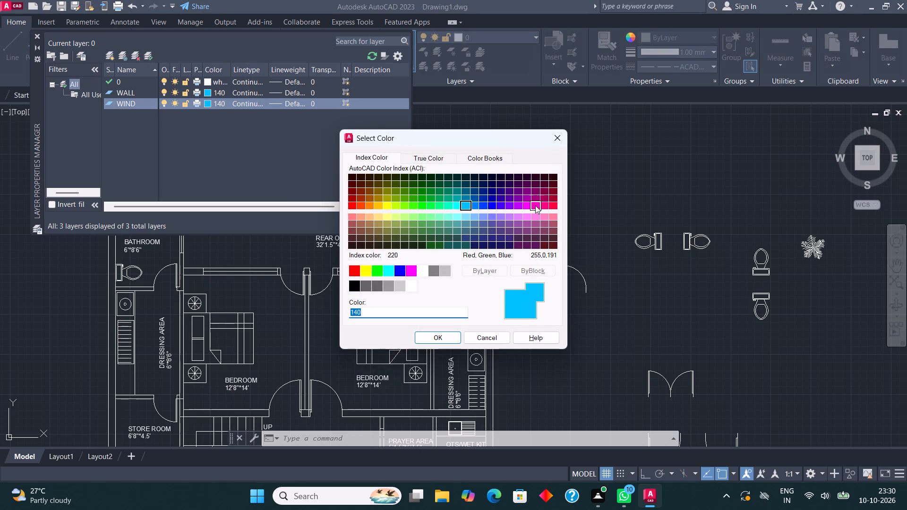
left_click(531, 217)
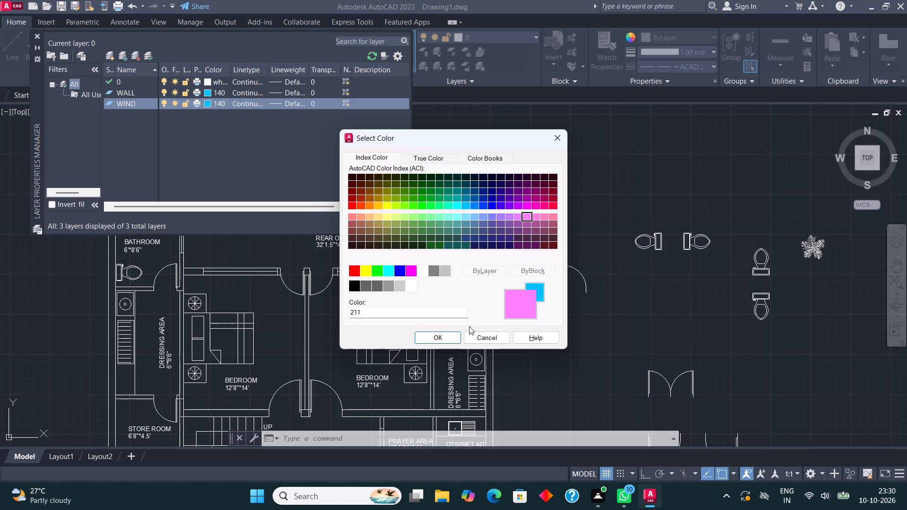
left_click(454, 336)
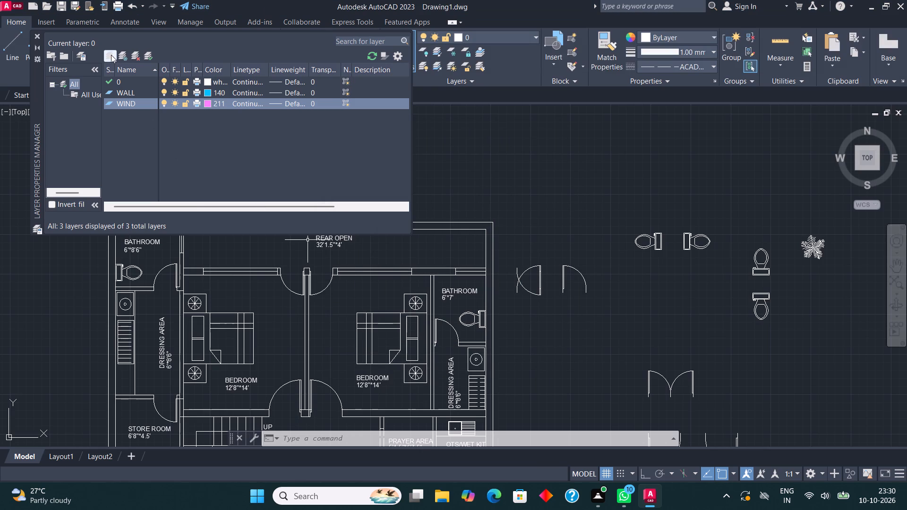
Create a layer named FUR, trying index colour 161 and settling on index colour 181.
left_click(111, 55)
type("FUR")
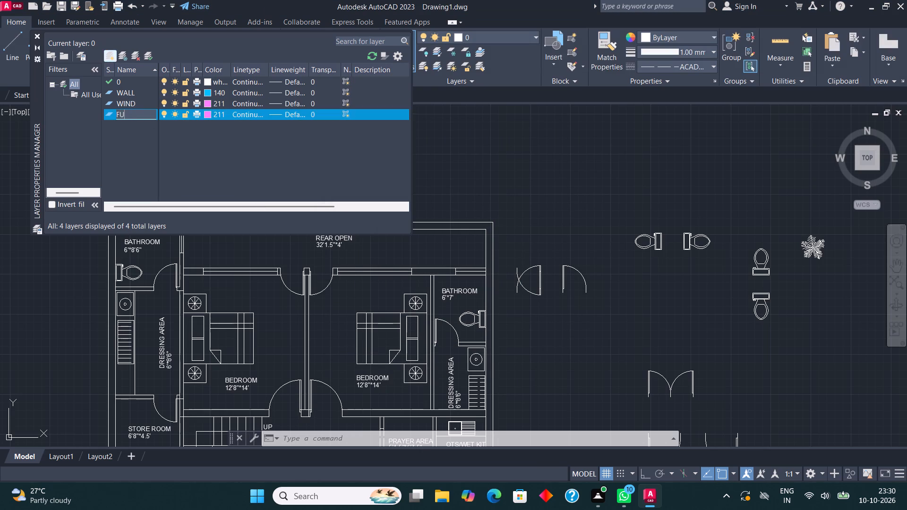
left_click(206, 114)
left_click(482, 216)
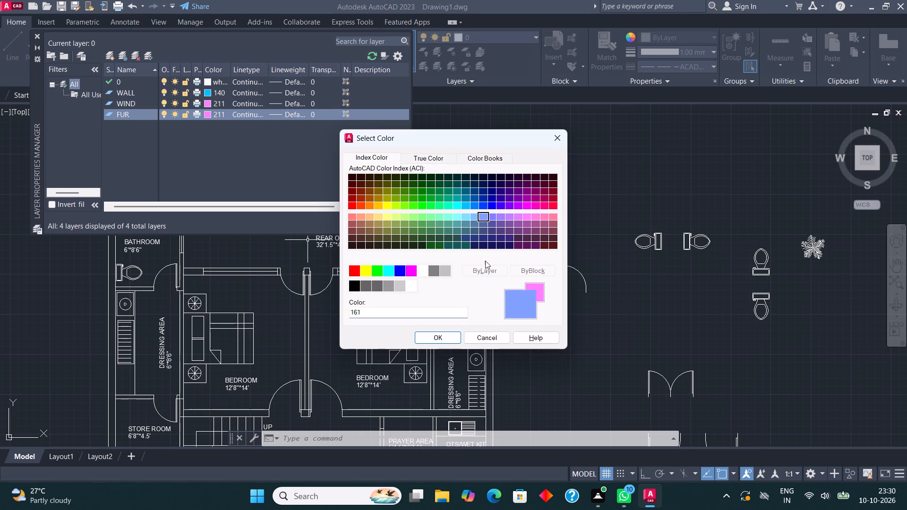
left_click(432, 339)
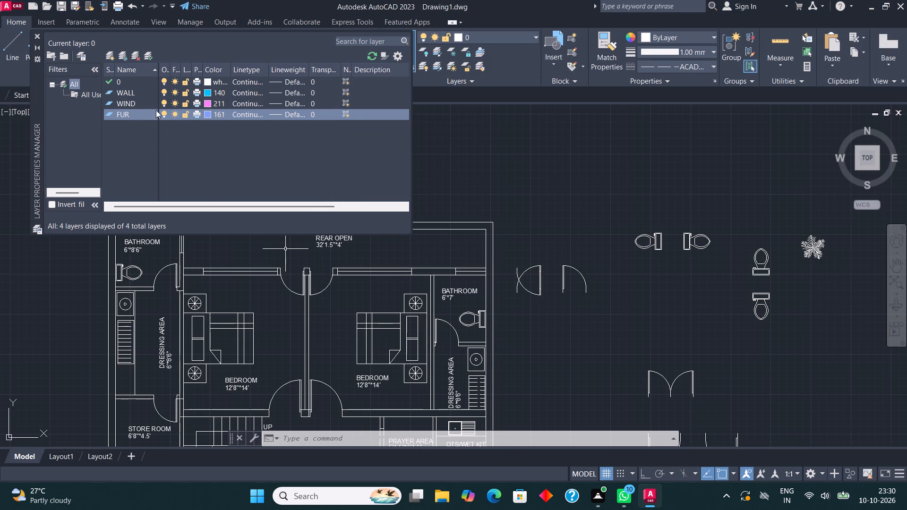
left_click(206, 114)
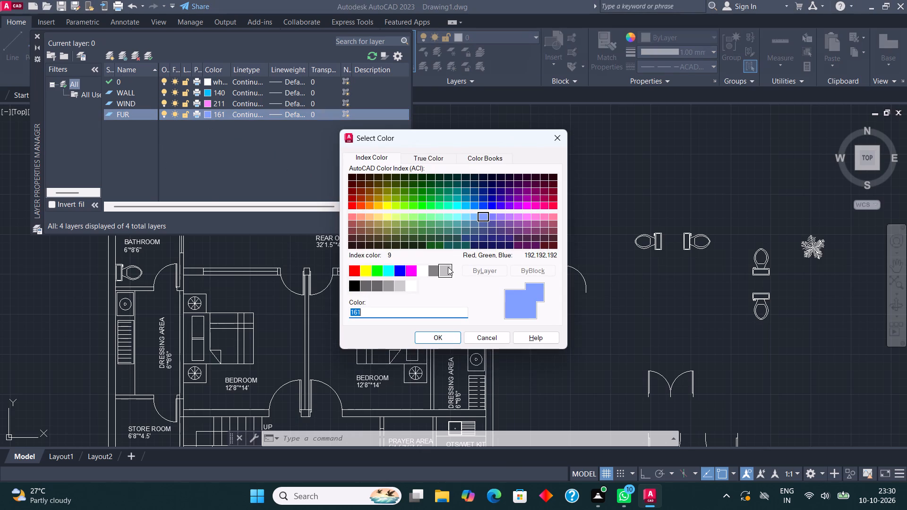
left_click(500, 216)
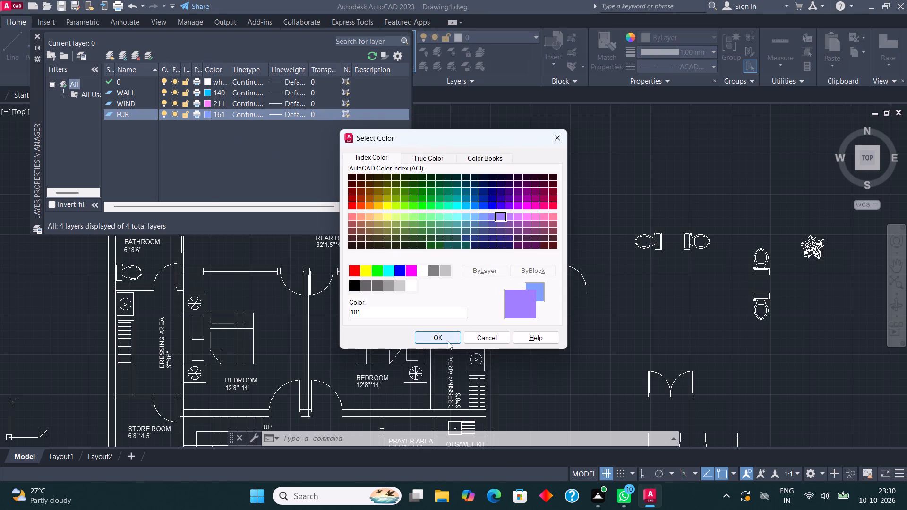
left_click(446, 334)
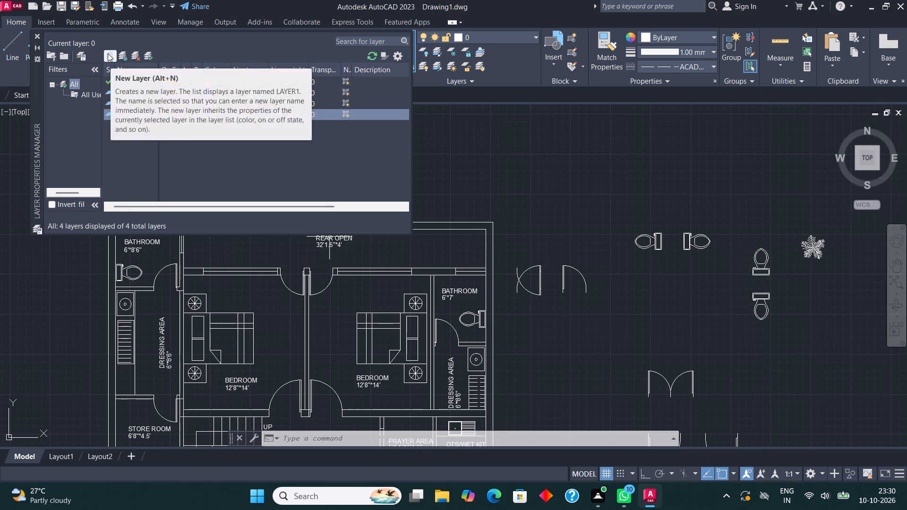
Create a layer named DOOR with index colour 54.
left_click(115, 63)
left_click(113, 51)
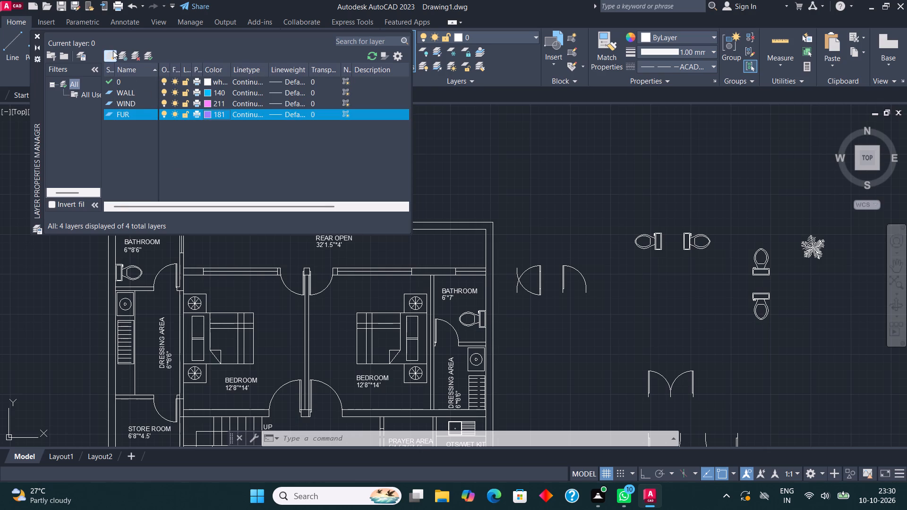
type("DOOR")
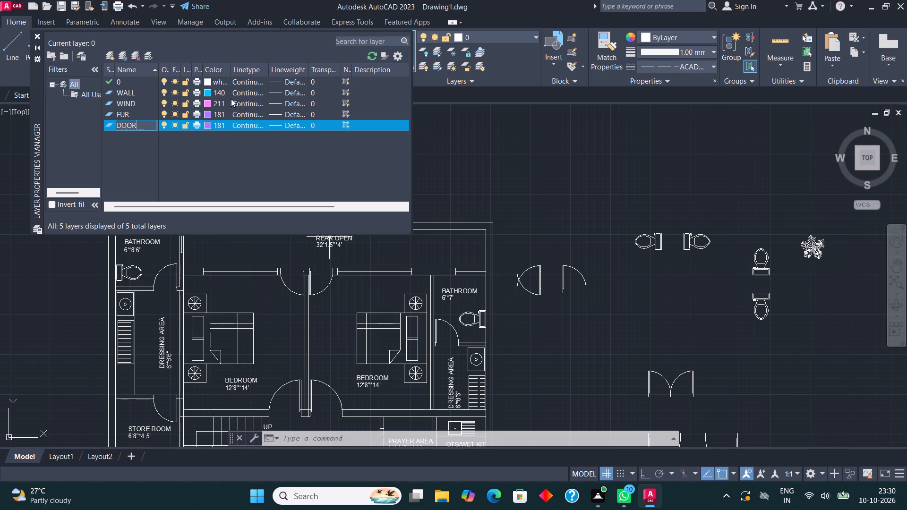
left_click(206, 122)
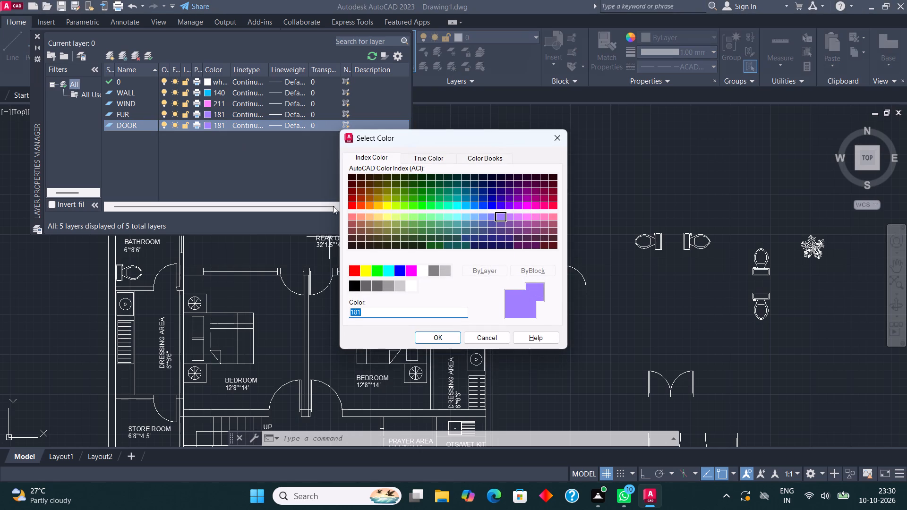
left_click(385, 190)
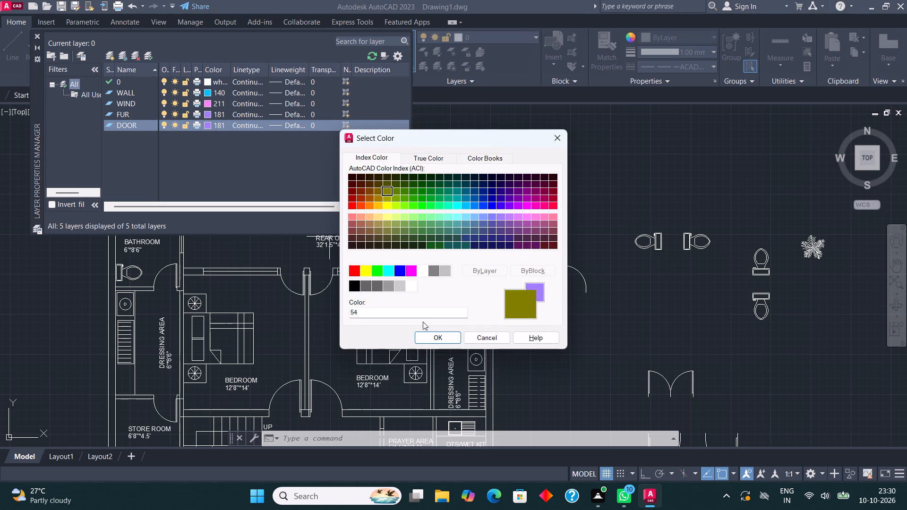
left_click(430, 338)
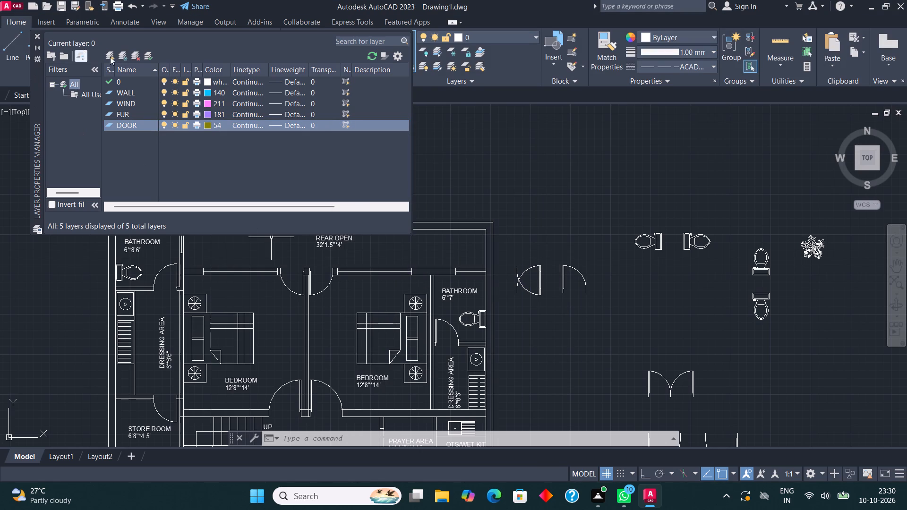
Create a layer named TEXT with index colour 31.
left_click(112, 49)
type("TEXT")
left_click(110, 57)
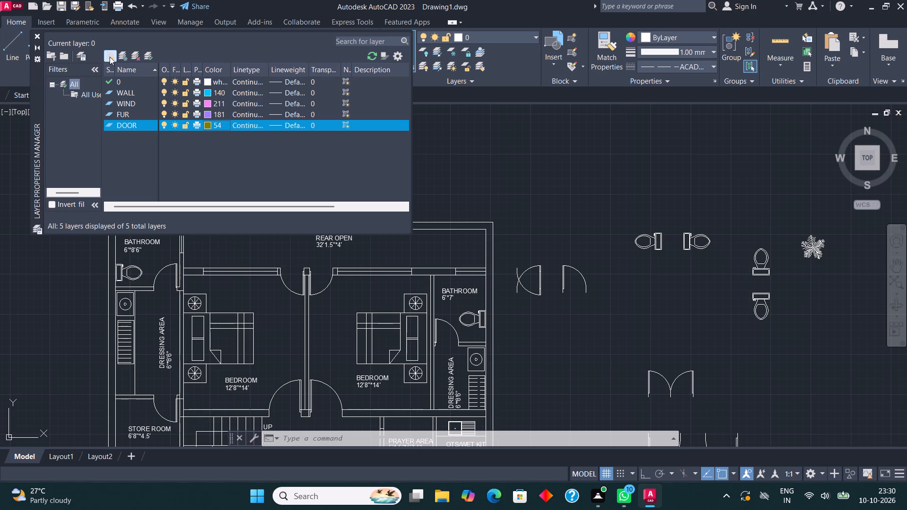
type("TEXT")
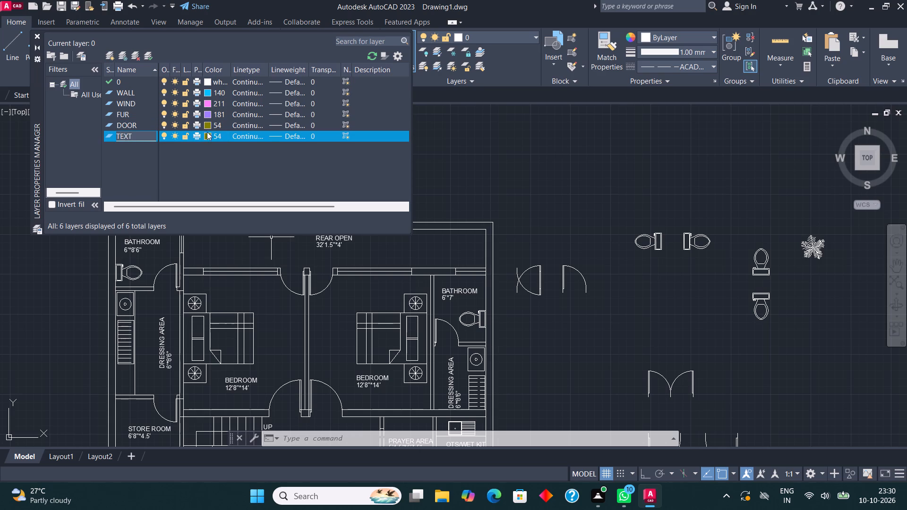
left_click(207, 135)
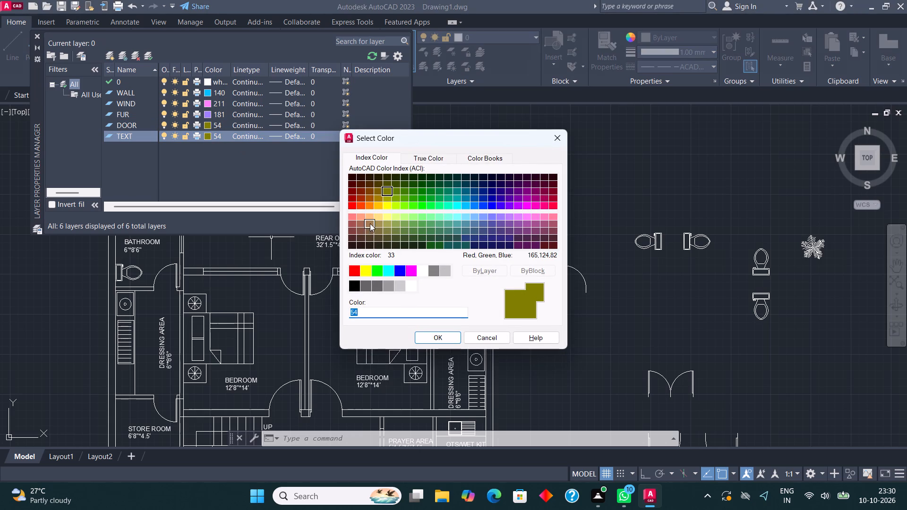
left_click(369, 216)
left_click(419, 337)
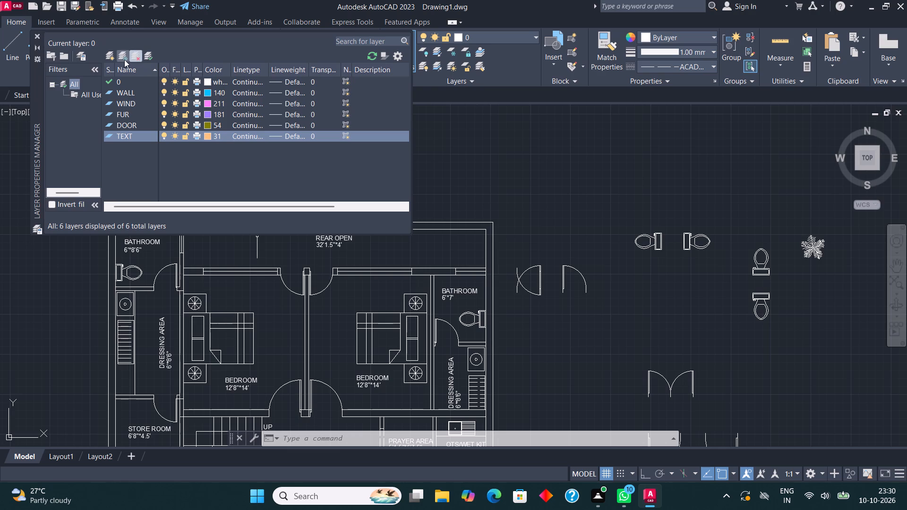
Create a layer named TREE with index colour 90.
left_click(112, 51)
type("TREE")
left_click(205, 144)
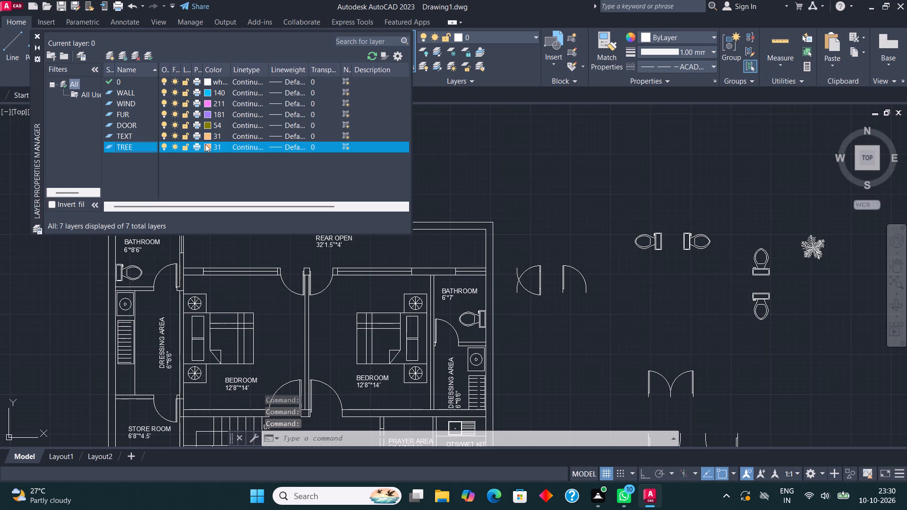
left_click(423, 206)
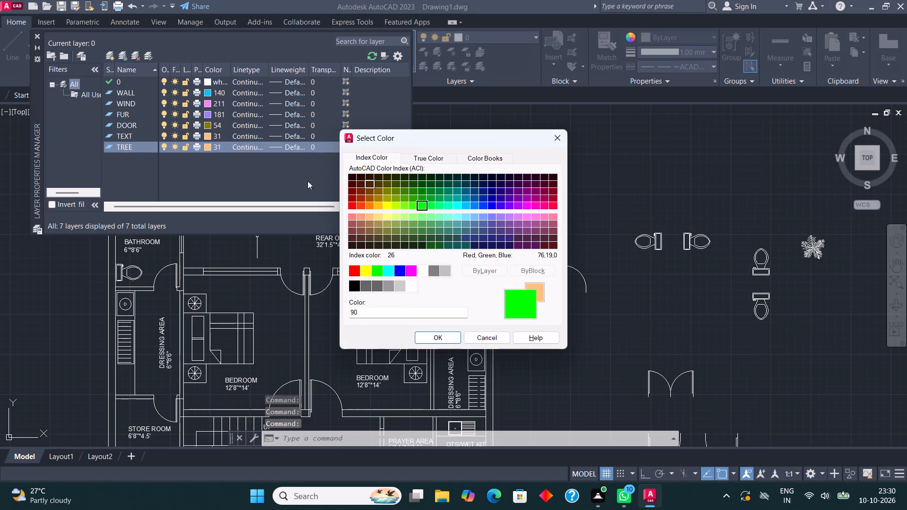
left_click(436, 337)
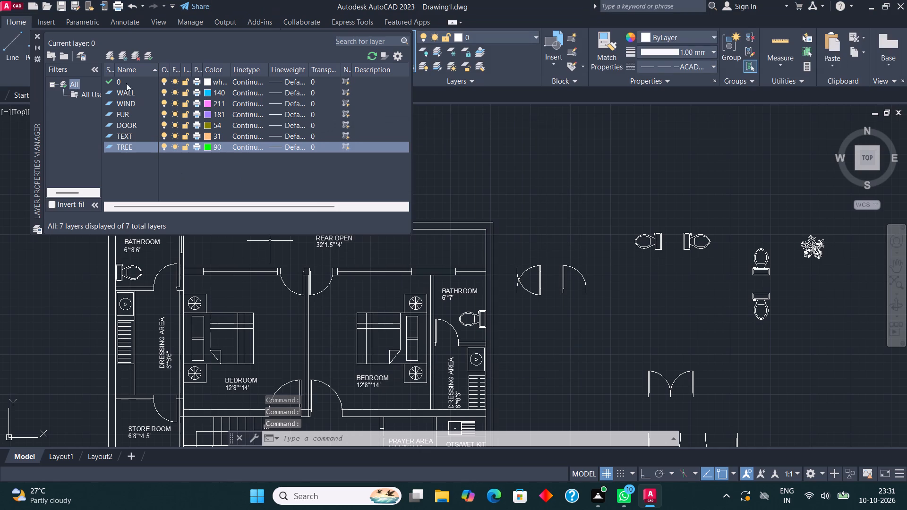
Create a layer named TREE2 with index colour 104 and close the layer manager.
left_click(104, 54)
type("TREE2")
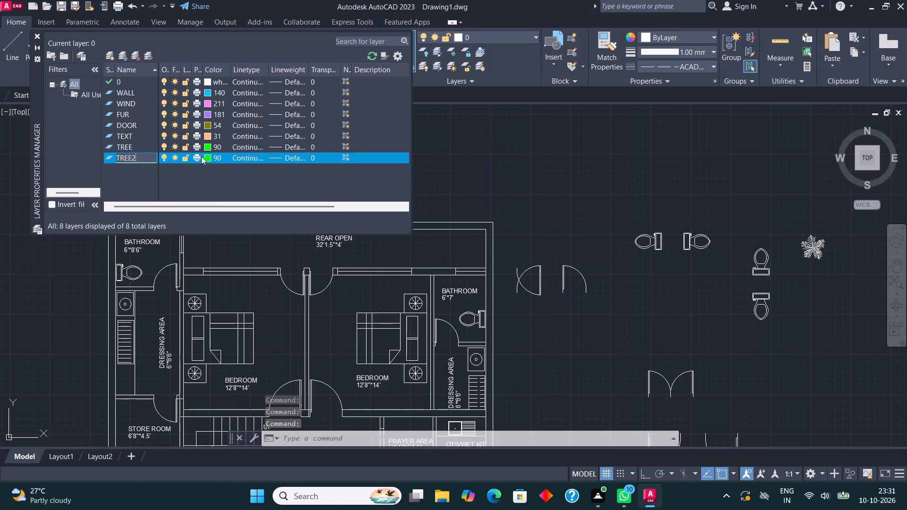
left_click(207, 161)
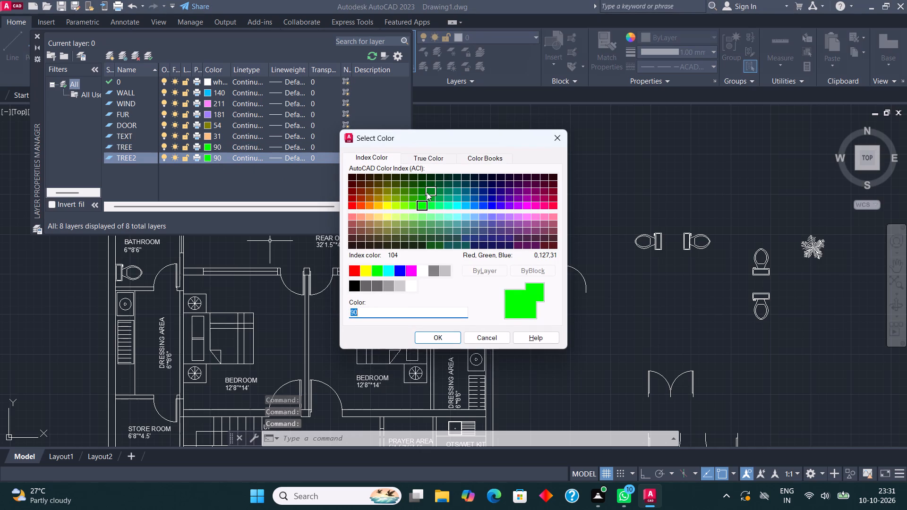
left_click(427, 192)
left_click(435, 342)
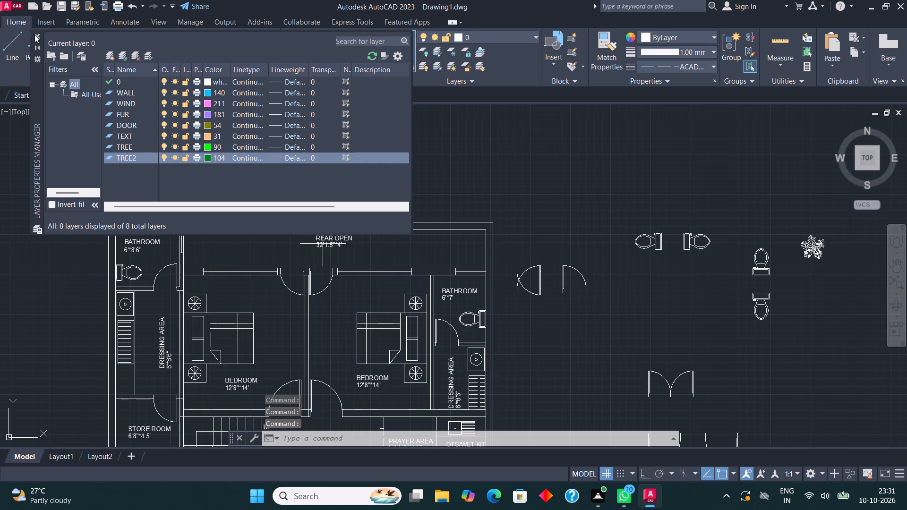
left_click(35, 34)
Assign the first and third plants in the lawn's front row, counted from the car side, to the TREE layer.
middle_click_drag(216, 272, 236, 118)
scroll(240, 154, "down", 2)
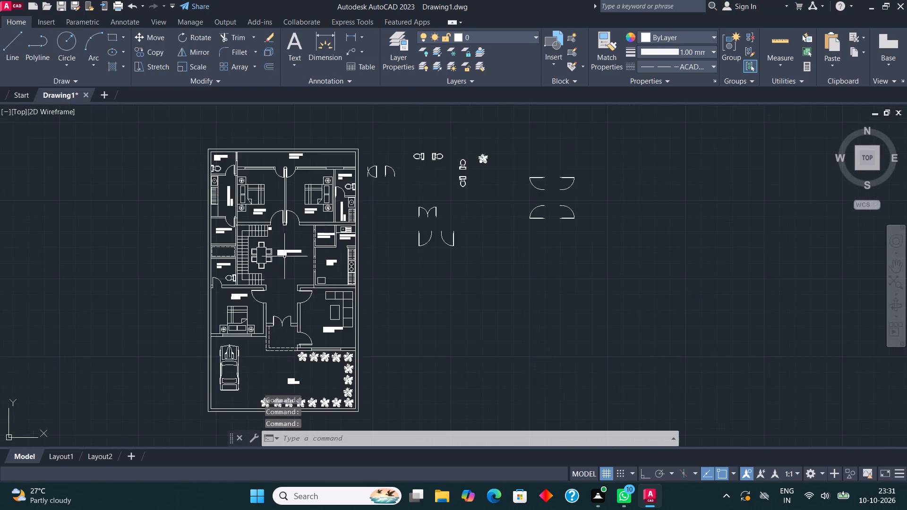
scroll(285, 257, "down", 1)
scroll(297, 370, "up", 3)
left_click(198, 310)
scroll(198, 310, "up", 2)
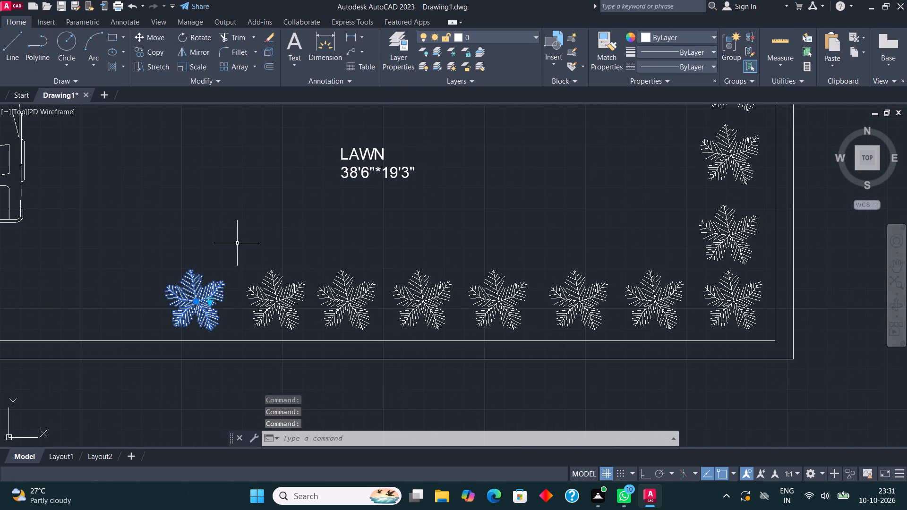
left_click(473, 33)
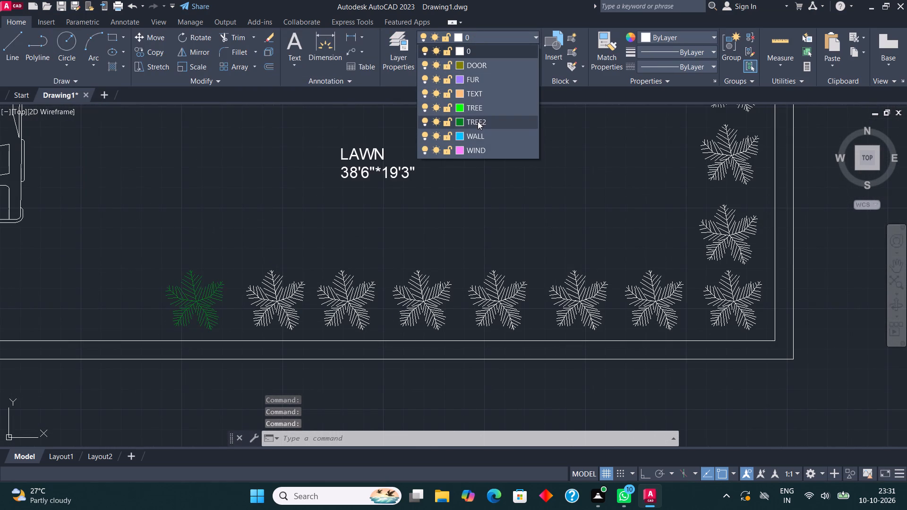
left_click(478, 114)
left_click(330, 297)
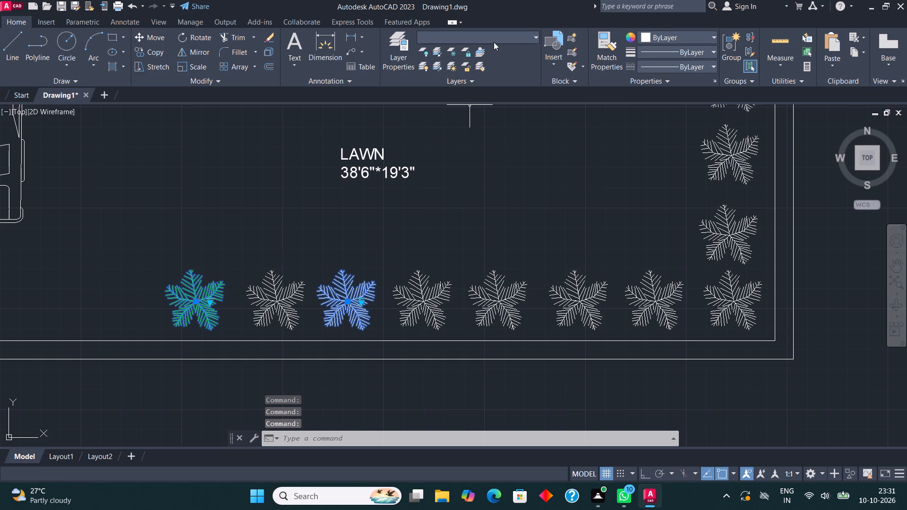
left_click(494, 34)
left_click(495, 109)
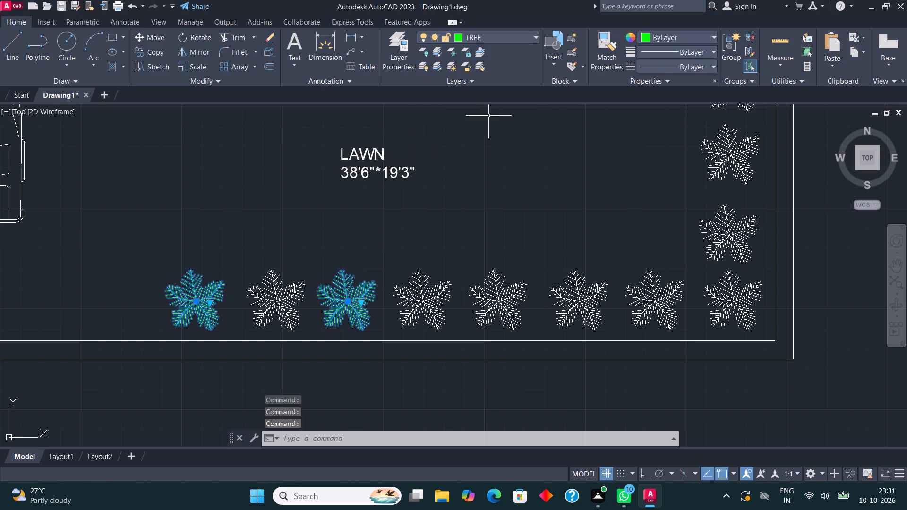
key("Escape")
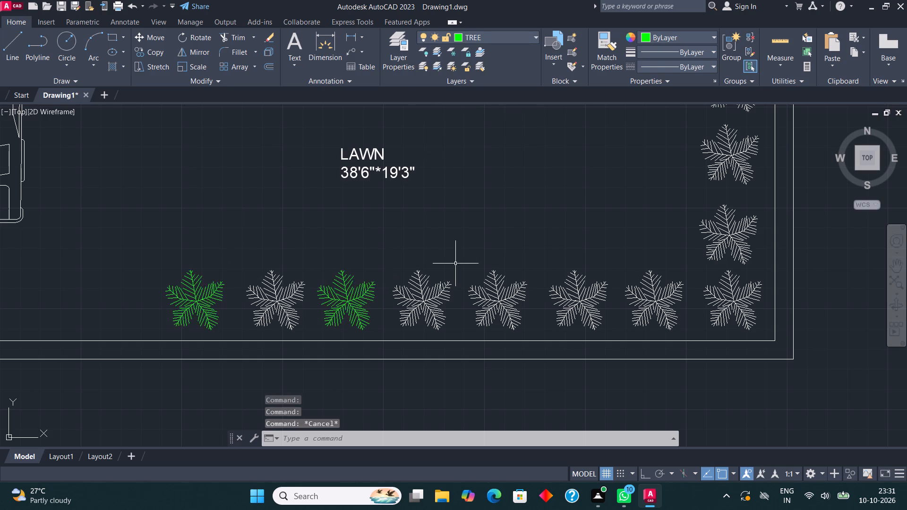
Assign six more alternate plants along the lawn's front, side and house-side rows to the TREE layer.
middle_click_drag(461, 263, 369, 315)
left_click(398, 362)
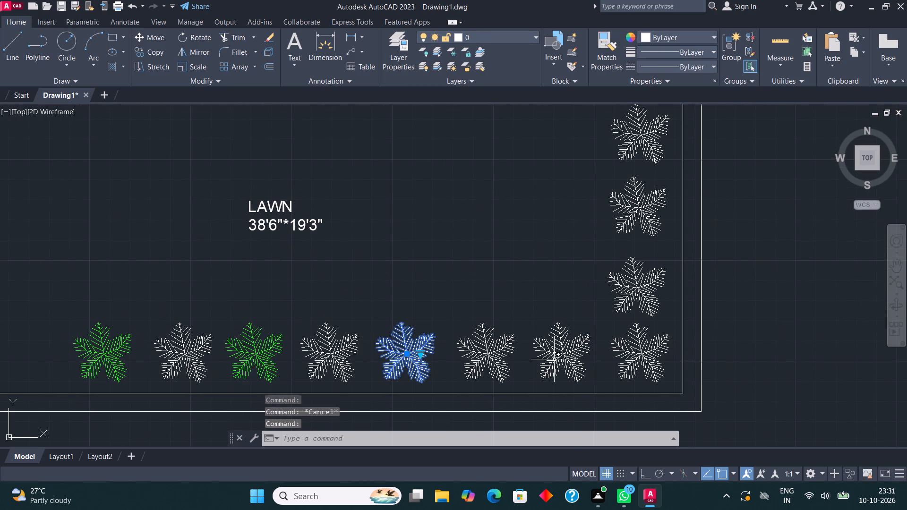
left_click(555, 359)
left_click(640, 289)
left_click(648, 133)
scroll(541, 312, "down", 1)
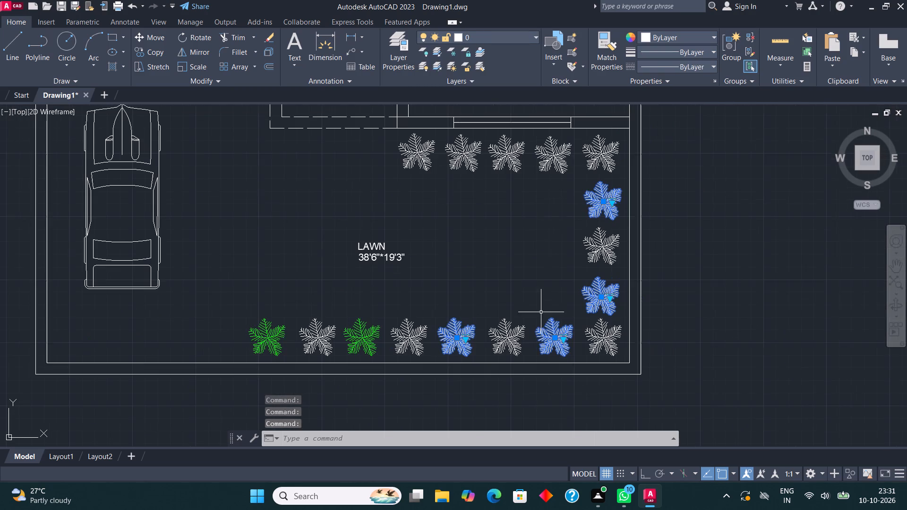
left_click(561, 159)
left_click(462, 151)
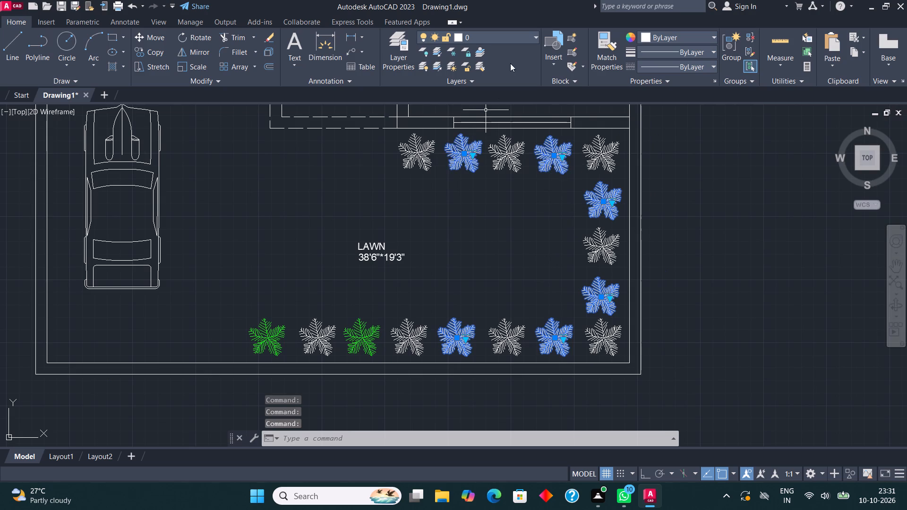
left_click(517, 34)
left_click(481, 105)
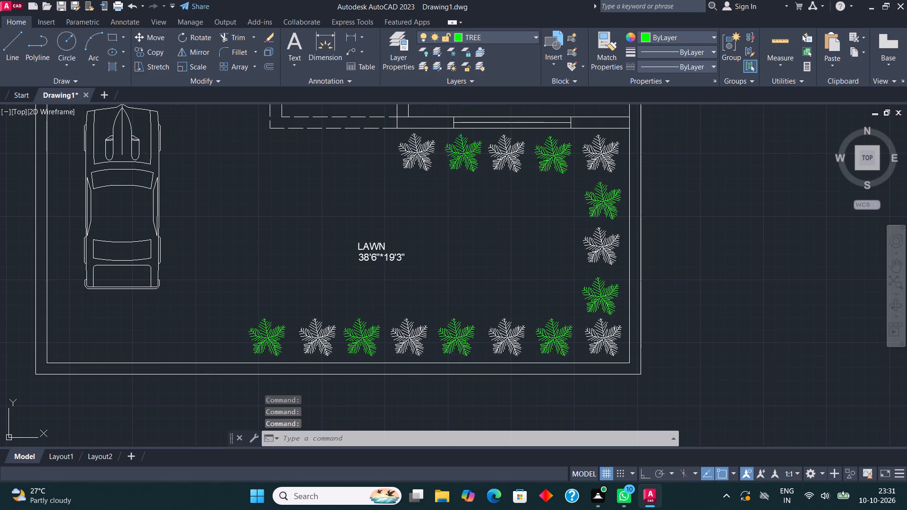
key("Escape")
Assign the eight remaining white plants around the lawn to the TREE2 layer.
left_click(321, 339)
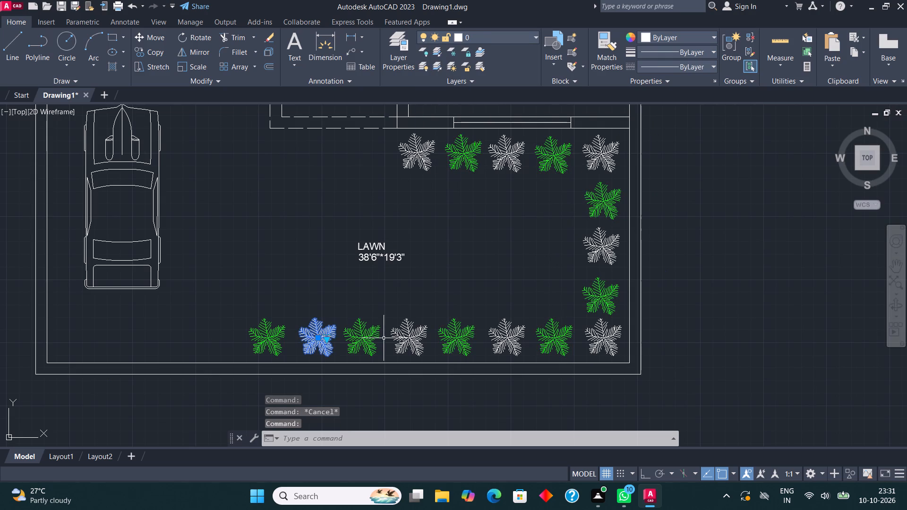
left_click(405, 338)
left_click(510, 338)
left_click(599, 337)
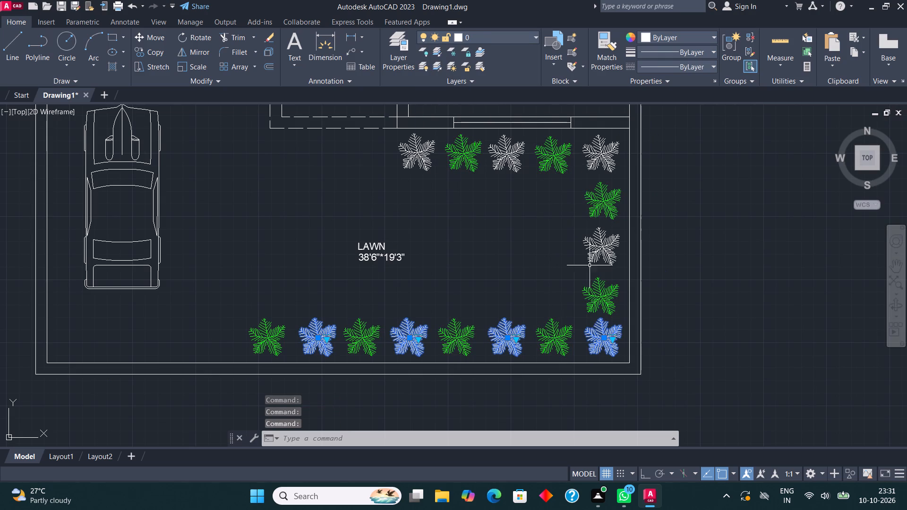
left_click(603, 242)
left_click(604, 145)
left_click(512, 155)
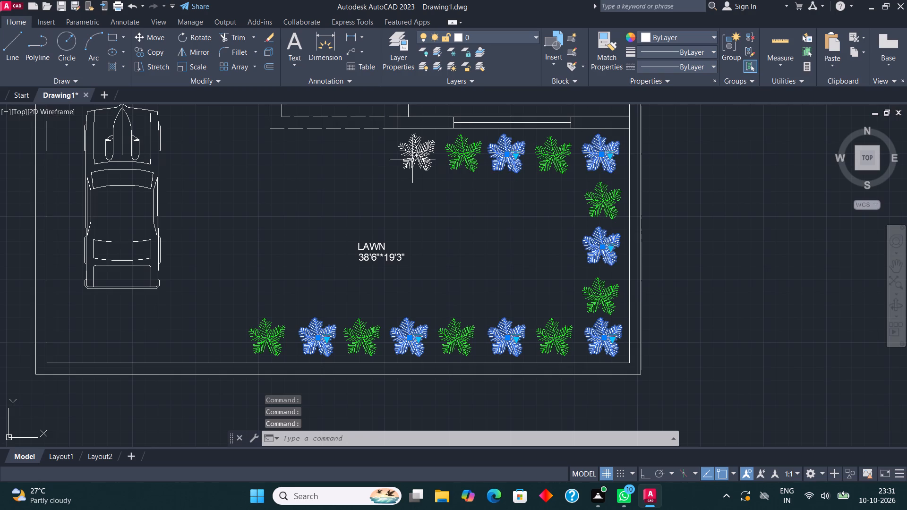
left_click(412, 154)
left_click(498, 35)
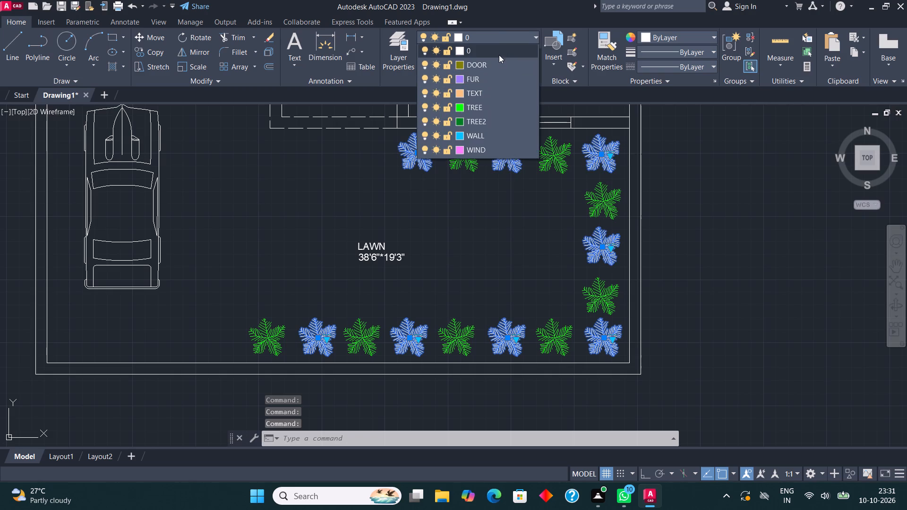
left_click(495, 124)
key("Escape")
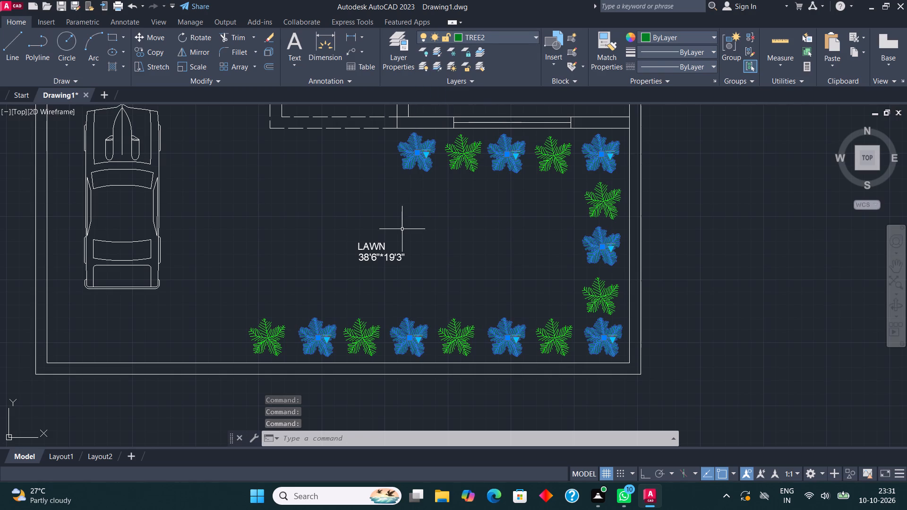
Assign the guest room's bed and both bedside tables to the FUR layer.
scroll(402, 229, "down", 2)
middle_click_drag(407, 234, 424, 309)
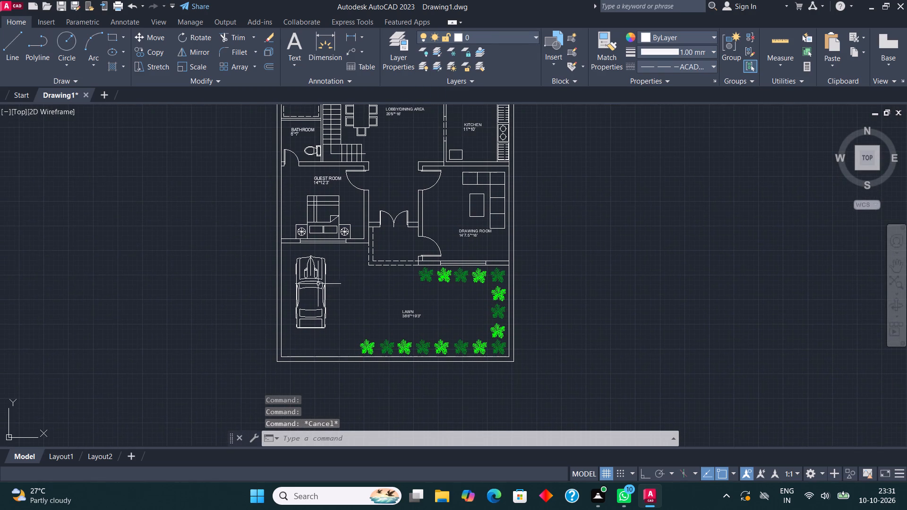
middle_click_drag(317, 272, 330, 314)
scroll(328, 314, "up", 1)
middle_click_drag(363, 224, 373, 274)
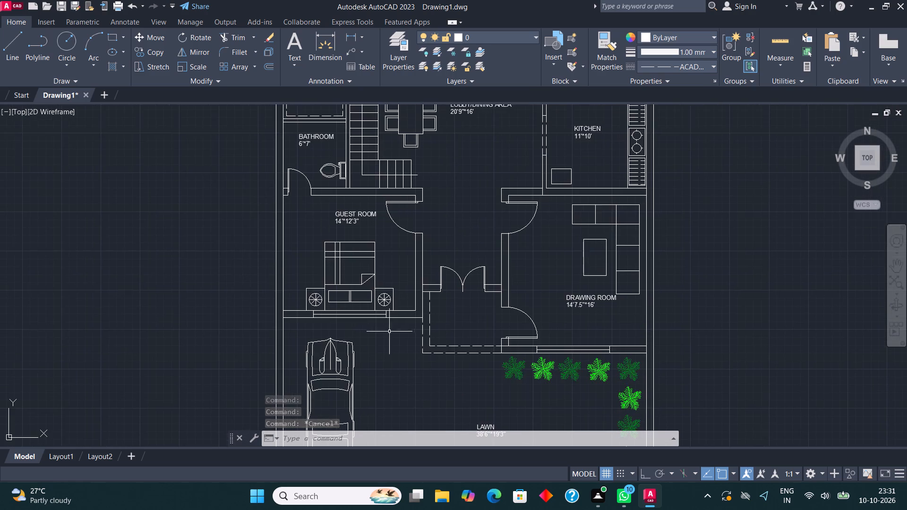
scroll(390, 331, "up", 2)
middle_click_drag(400, 276, 411, 321)
left_click_drag(416, 316, 411, 314)
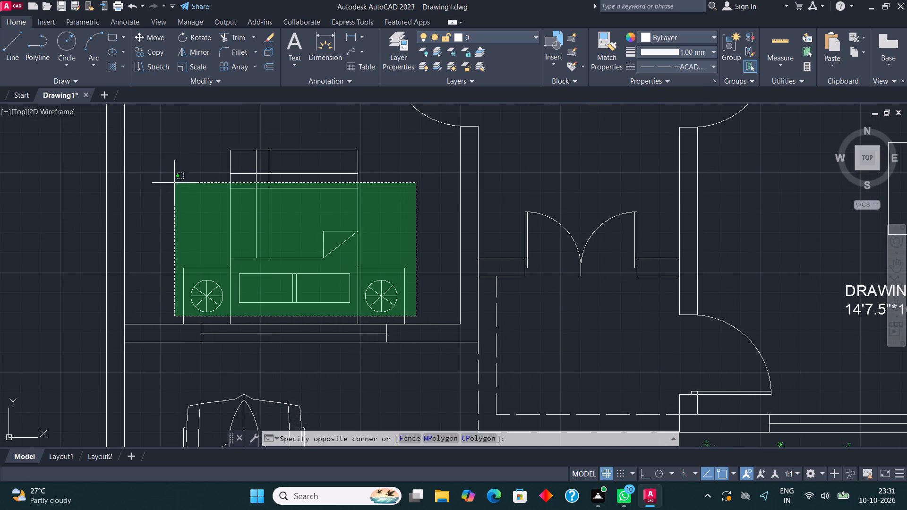
left_click(177, 140)
left_click(484, 32)
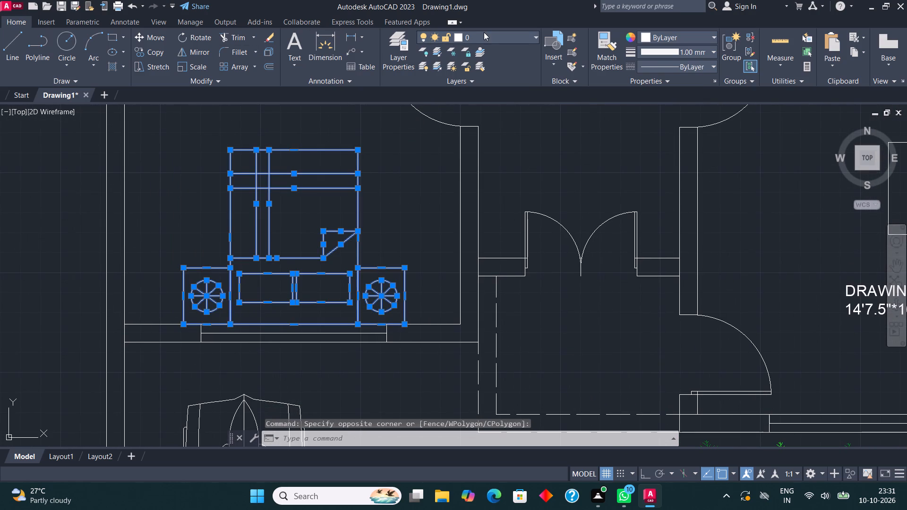
left_click(489, 77)
scroll(392, 222, "down", 1)
middle_click_drag(387, 223, 330, 259)
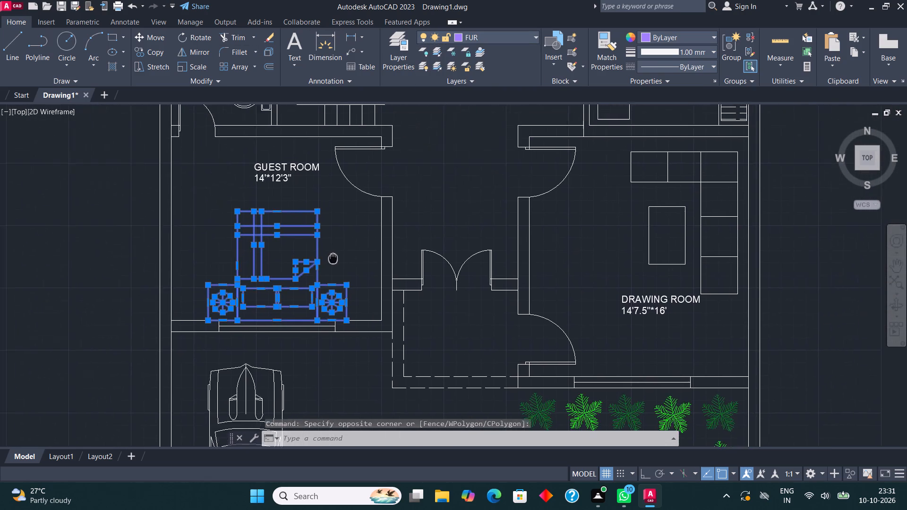
middle_click_drag(330, 259, 284, 299)
key("Escape")
Select all doors similar to the entrance double door's leaf and assign them to the DOOR layer.
left_click(397, 305)
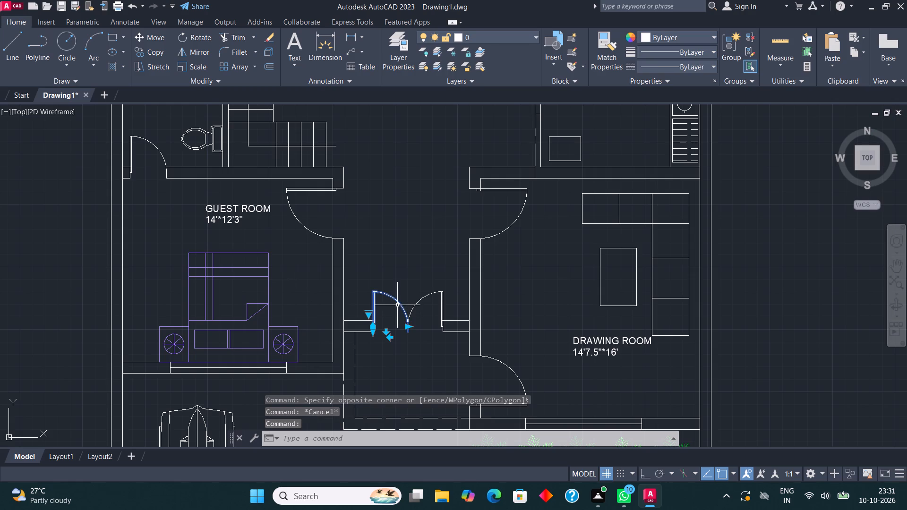
right_click(398, 305)
left_click(449, 360)
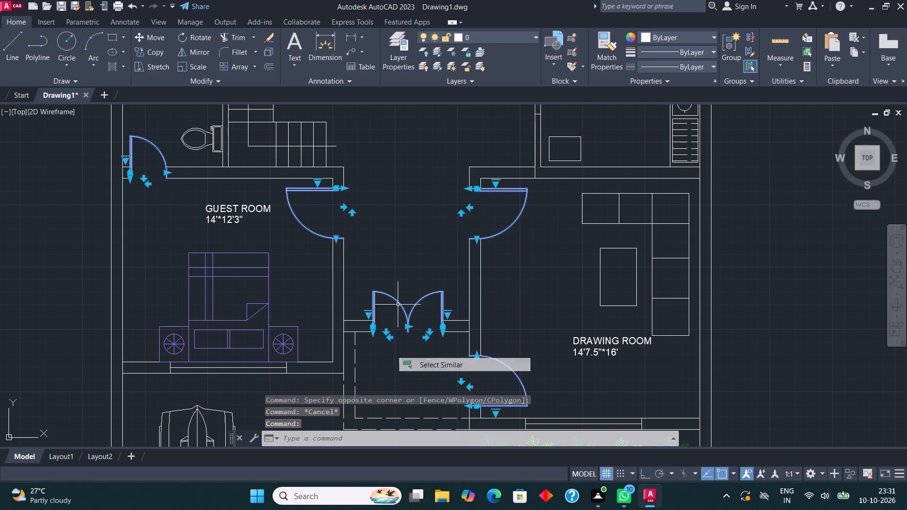
left_click(500, 40)
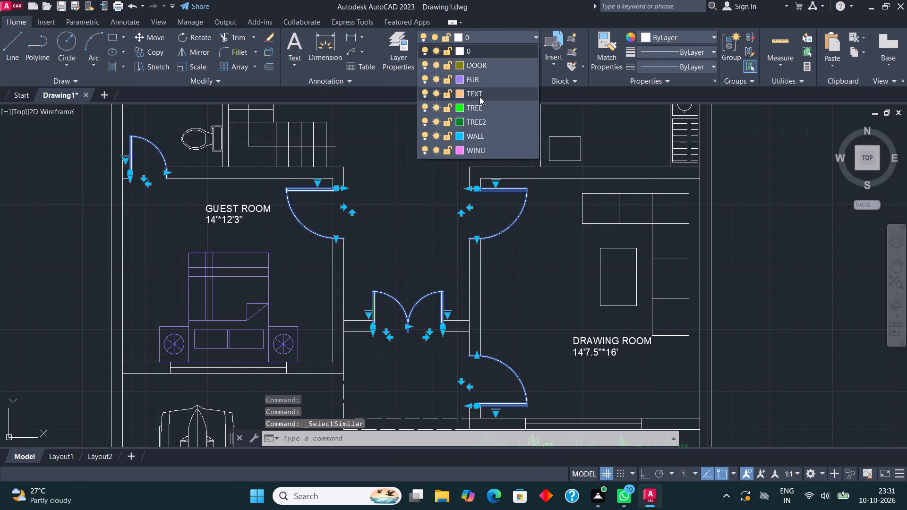
left_click(481, 62)
key("Escape")
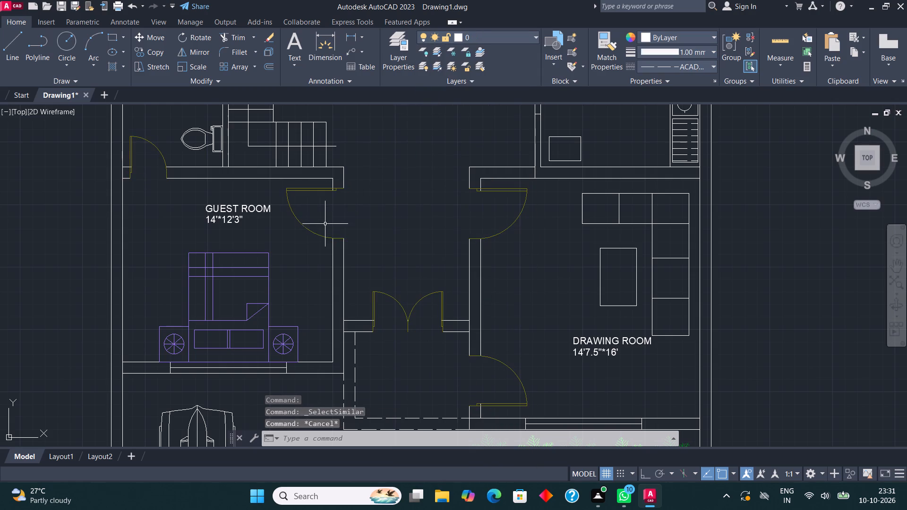
Assign the toilet beside the guest room, the dining set, and the bed with side tables in the bedroom beside the store room to the FUR layer.
middle_click_drag(343, 184, 417, 313)
scroll(282, 254, "up", 1)
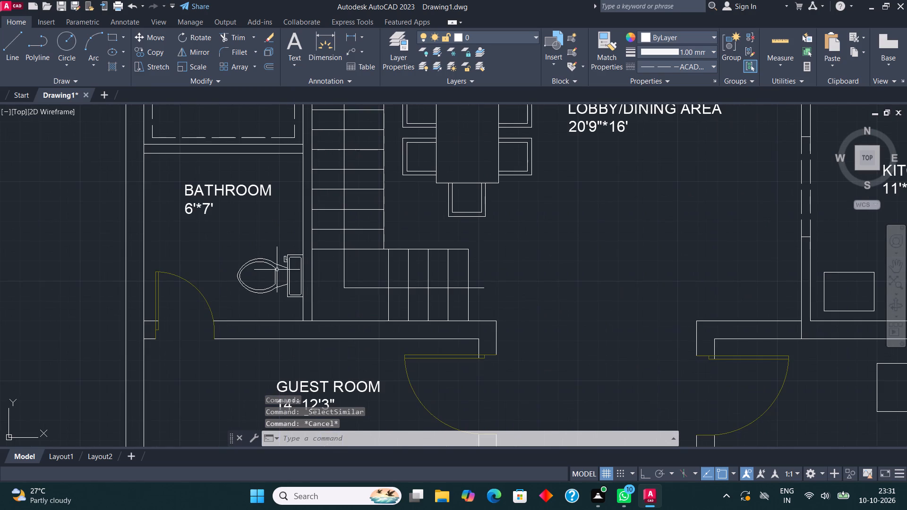
left_click(277, 272)
left_click(268, 252)
scroll(272, 267, "down", 2)
scroll(393, 218, "up", 1)
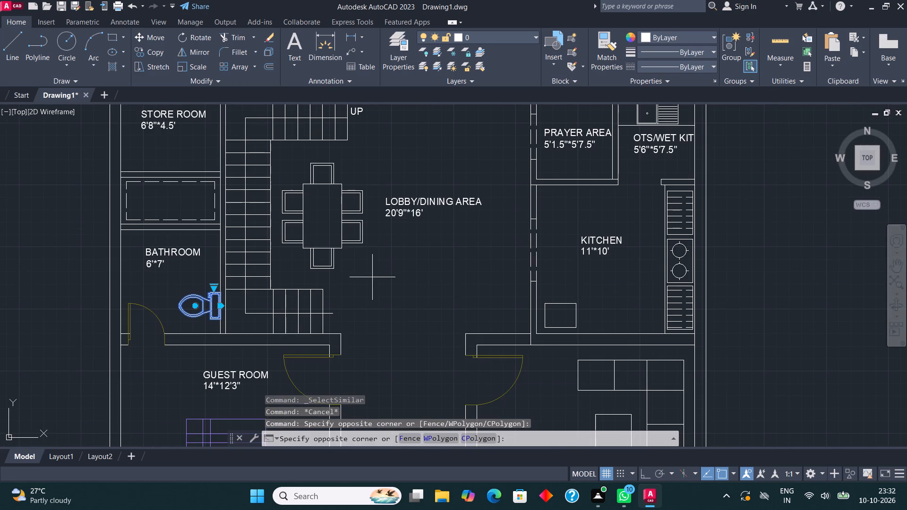
left_click(372, 277)
left_click(279, 158)
middle_click_drag(299, 182, 362, 357)
middle_click_drag(344, 206, 353, 334)
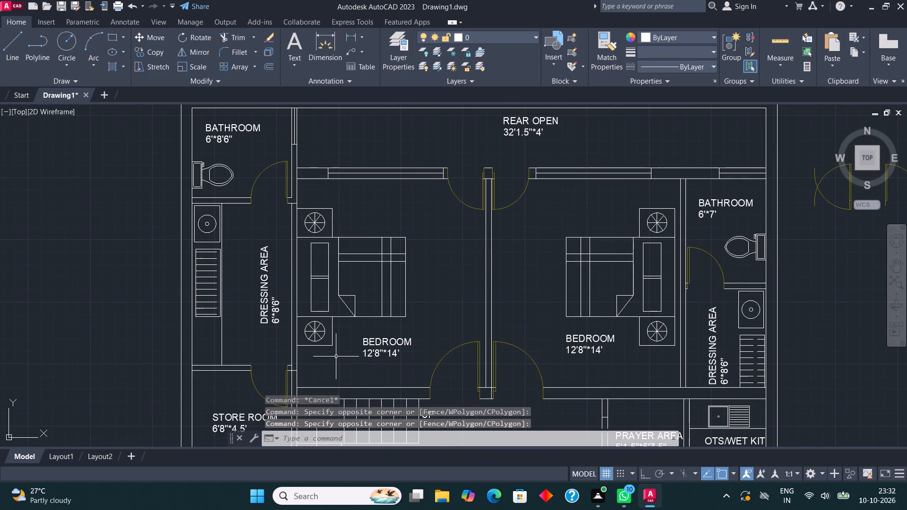
left_click(336, 357)
left_click(307, 204)
left_click(418, 324)
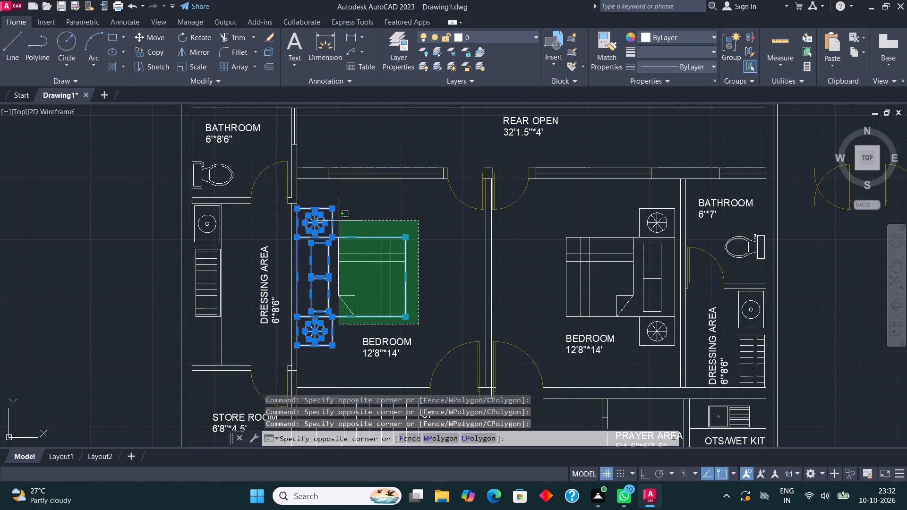
left_click(321, 210)
left_click(480, 32)
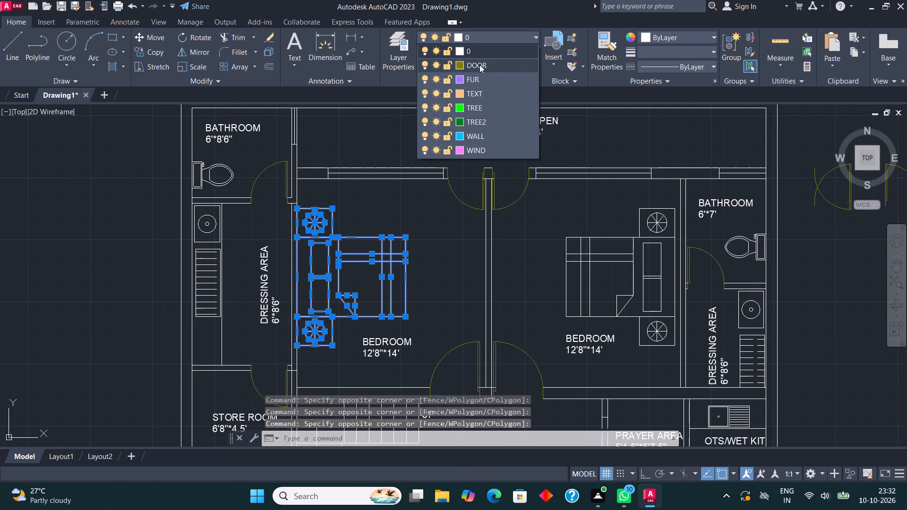
left_click(478, 74)
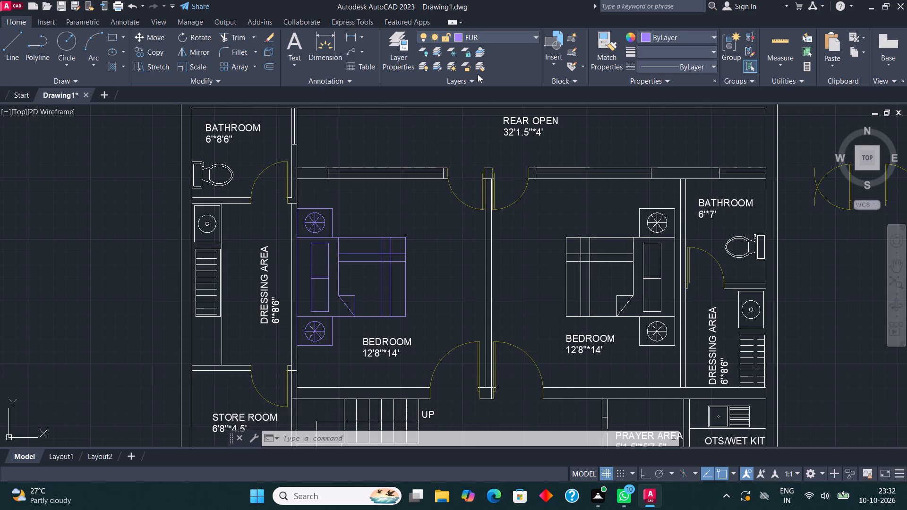
scroll(490, 210, "down", 1)
middle_click_drag(456, 226, 367, 238)
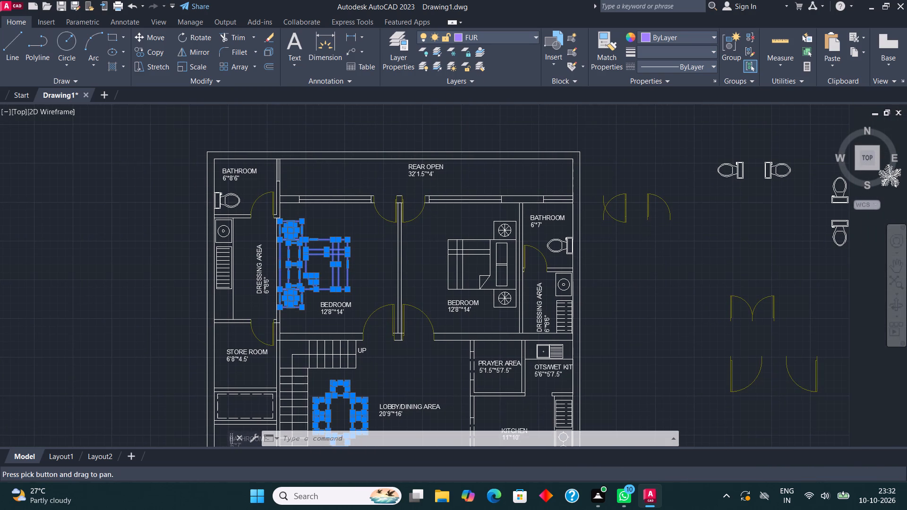
key("Escape")
scroll(516, 290, "up", 2)
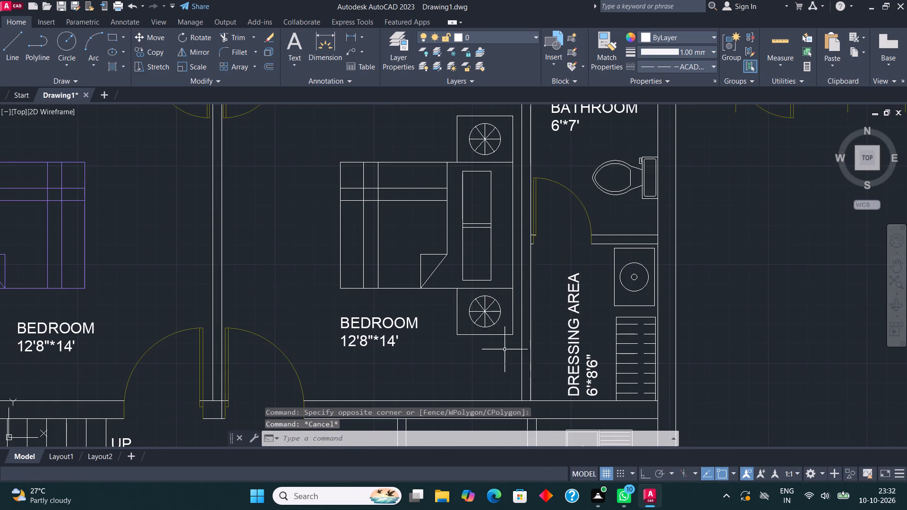
Assign the second bedroom's bed and side tables, plus its attached toilet, washbasin and dressing-area wardrobe, to the FUR layer.
left_click(505, 350)
left_click(463, 113)
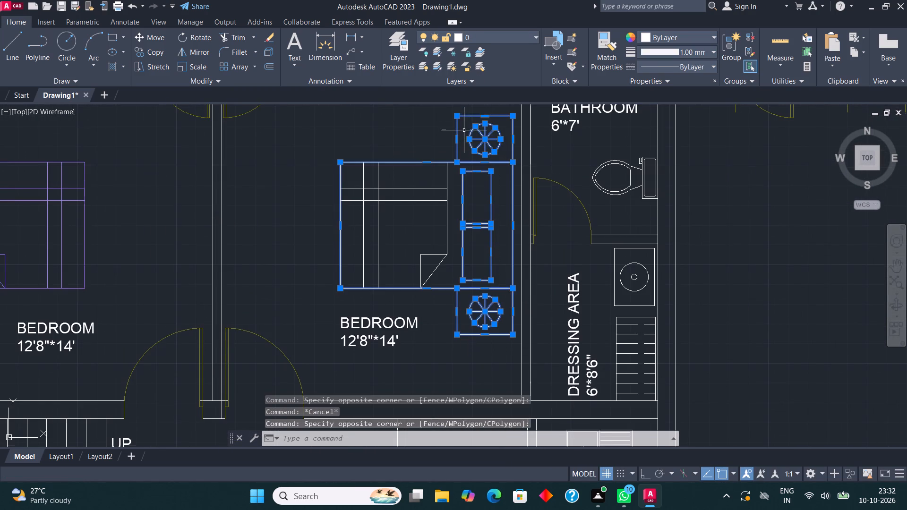
middle_click_drag(463, 131, 462, 178)
left_click(456, 314)
left_click(328, 204)
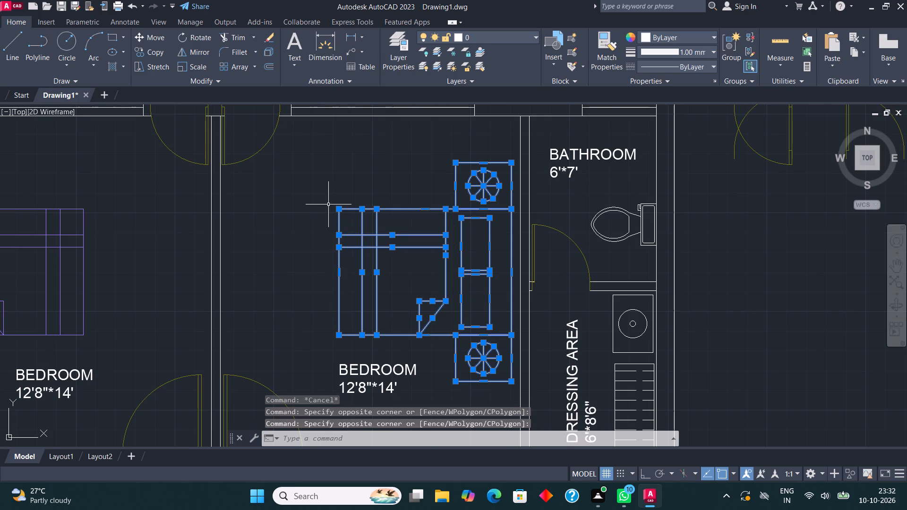
left_click(511, 309)
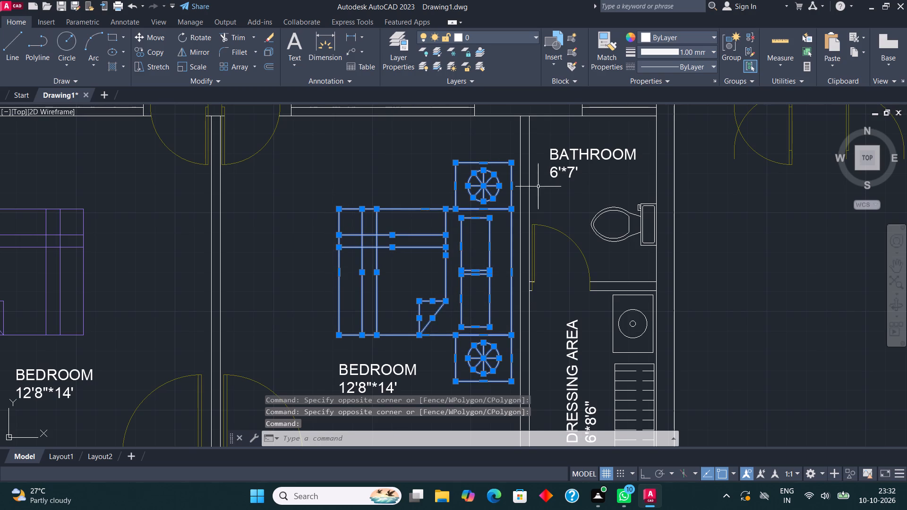
left_click_drag(617, 251, 616, 247)
left_click(591, 195)
scroll(576, 212, "down", 2)
scroll(602, 289, "up", 1)
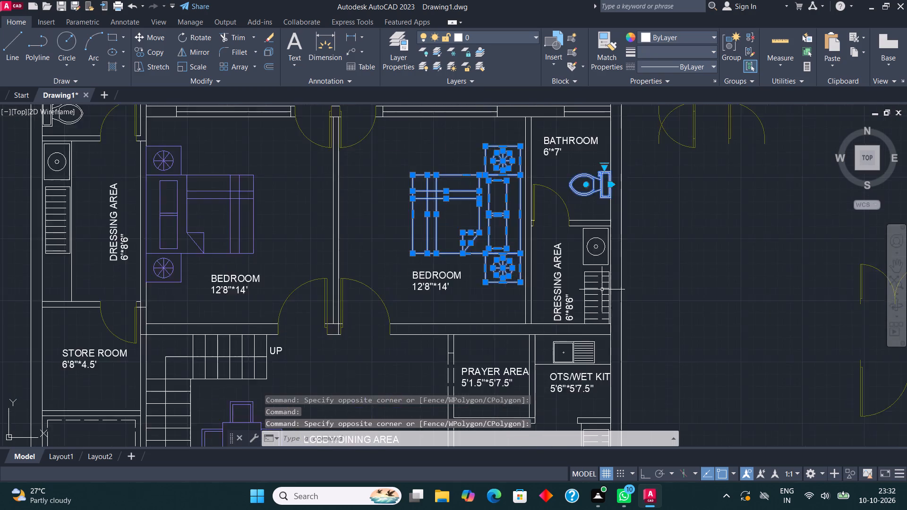
scroll(602, 289, "up", 2)
left_click(593, 359)
left_click(552, 149)
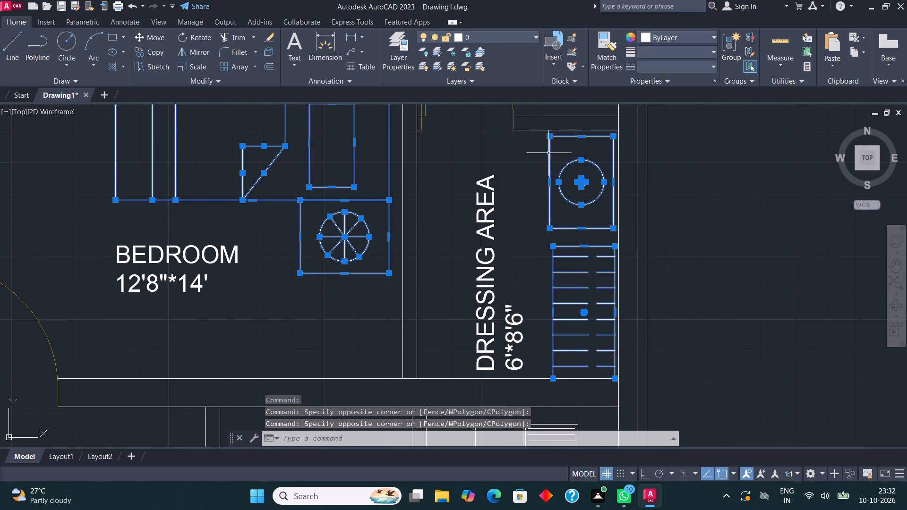
left_click(524, 32)
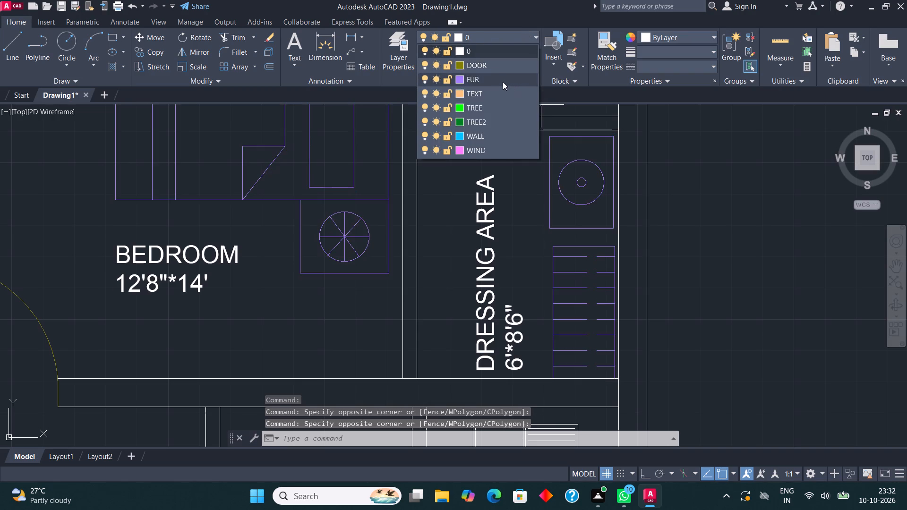
left_click(503, 82)
scroll(478, 206, "down", 2)
key("Escape")
Assign the wardrobe, washbasin and adjoining line in the dressing area above the store room, and the 6'*8'6" bathroom's toilet, to the FUR layer.
middle_click_drag(413, 255, 441, 294)
scroll(438, 292, "down", 1)
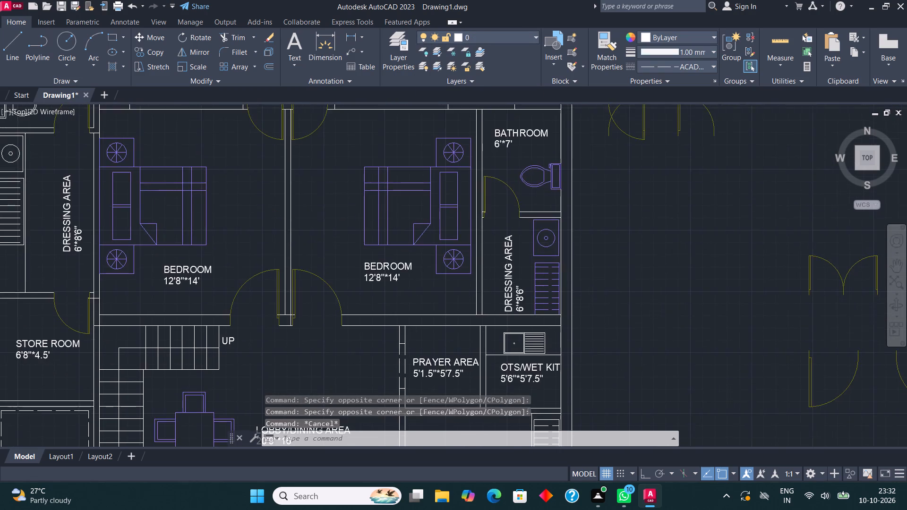
scroll(174, 249, "up", 3)
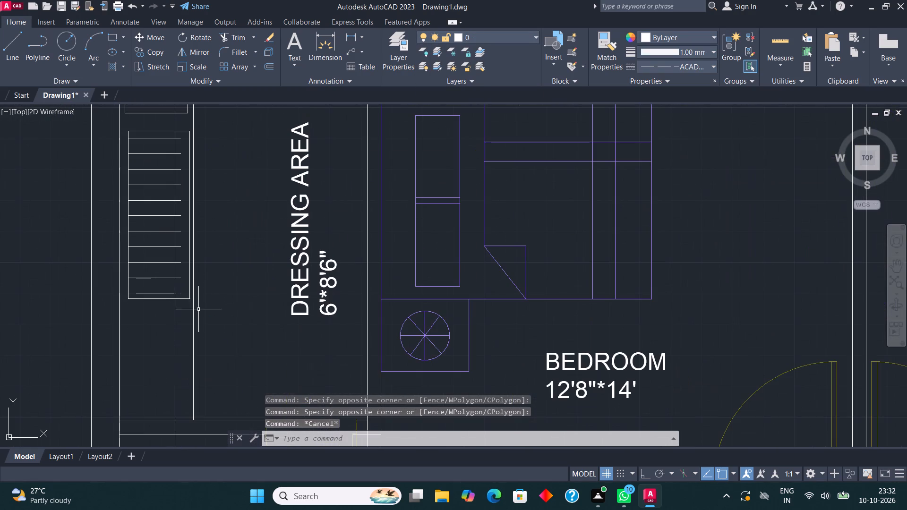
left_click(197, 309)
scroll(186, 290, "down", 1)
left_click(160, 141)
scroll(196, 285, "down", 3)
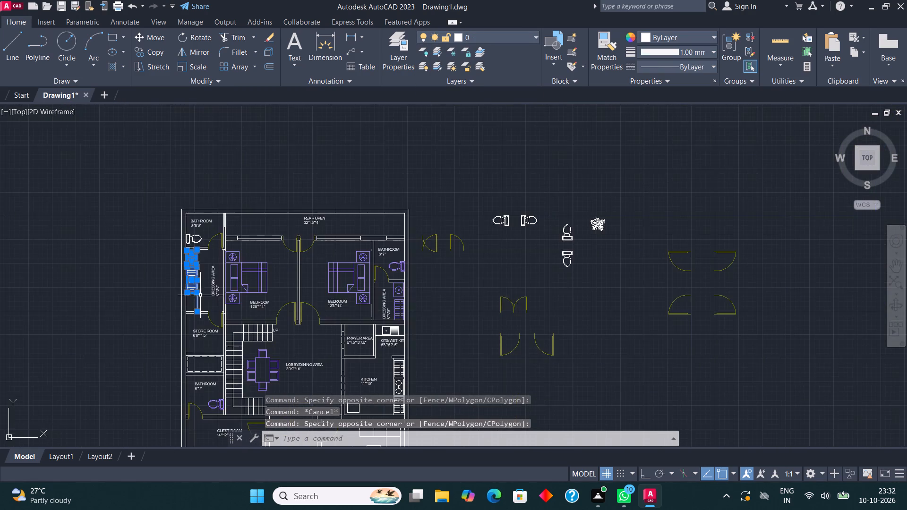
scroll(202, 215, "up", 3)
left_click(205, 306)
left_click(183, 288)
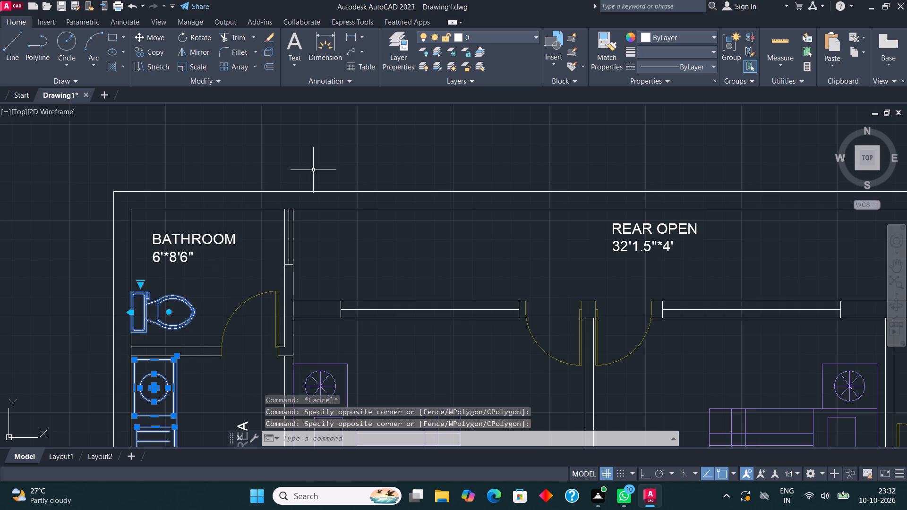
left_click(498, 31)
left_click(486, 78)
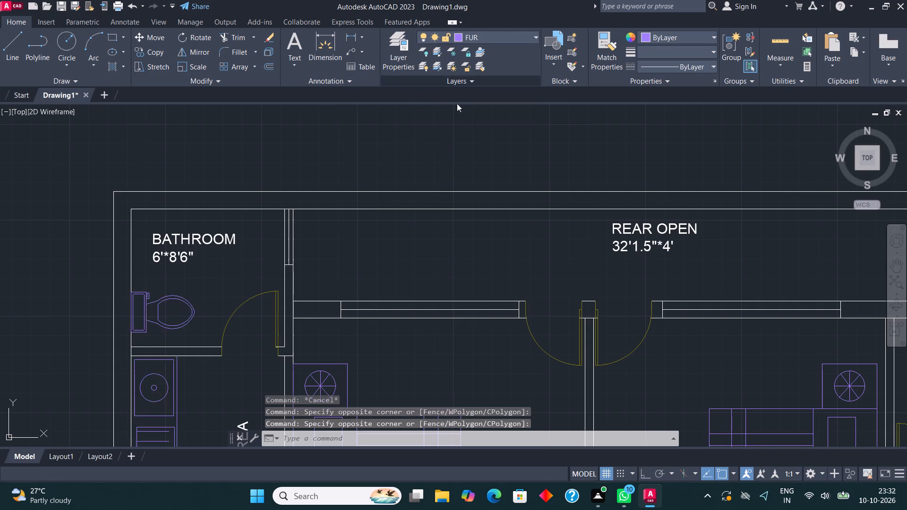
key("Escape")
Assign the drawing room's sofa and table, the kitchen's corner rectangle, stove and counter units, and the wet kitchen's sink and counter to the FUR layer.
scroll(317, 186, "down", 2)
middle_click_drag(306, 196, 289, 110)
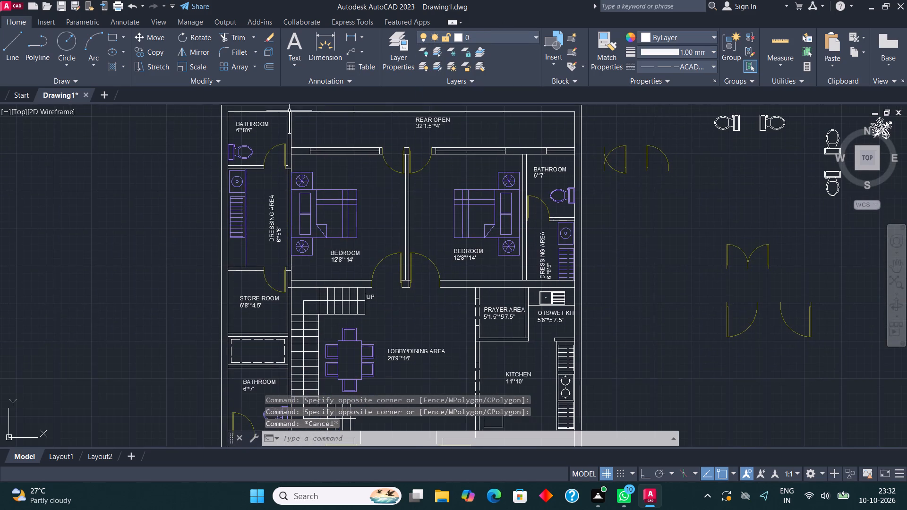
scroll(240, 187, "up", 3)
scroll(238, 176, "down", 4)
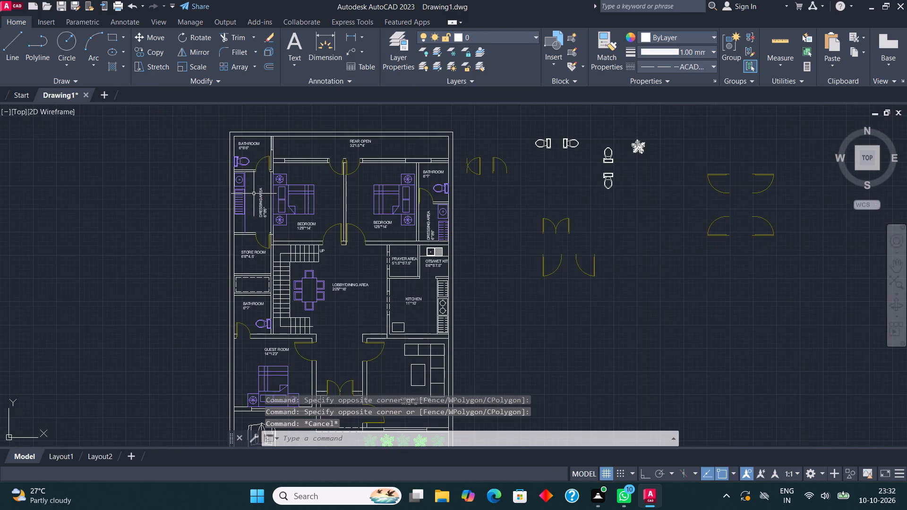
middle_click_drag(288, 270, 291, 246)
middle_click_drag(324, 291, 323, 211)
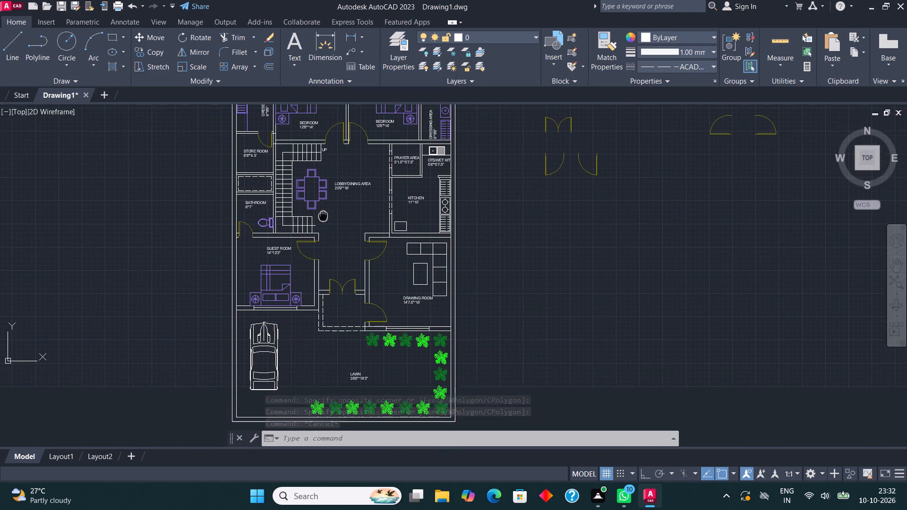
middle_click_drag(323, 211, 323, 204)
scroll(440, 263, "up", 4)
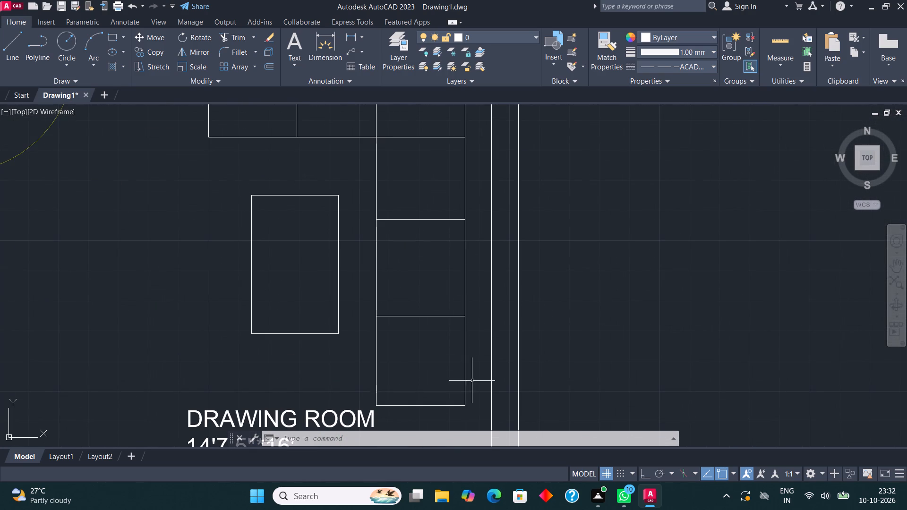
left_click(469, 406)
left_click(446, 312)
scroll(427, 244, "down", 1)
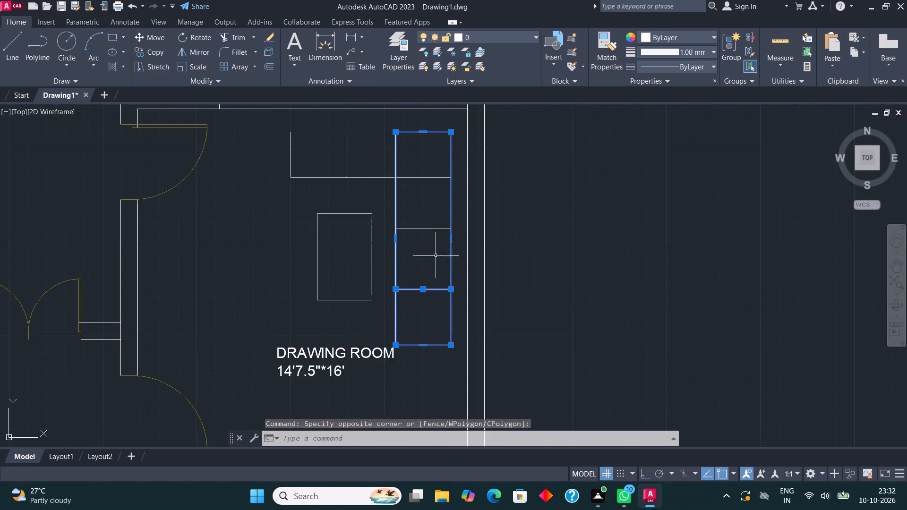
middle_click_drag(438, 268, 437, 293)
left_click(434, 333)
left_click(284, 150)
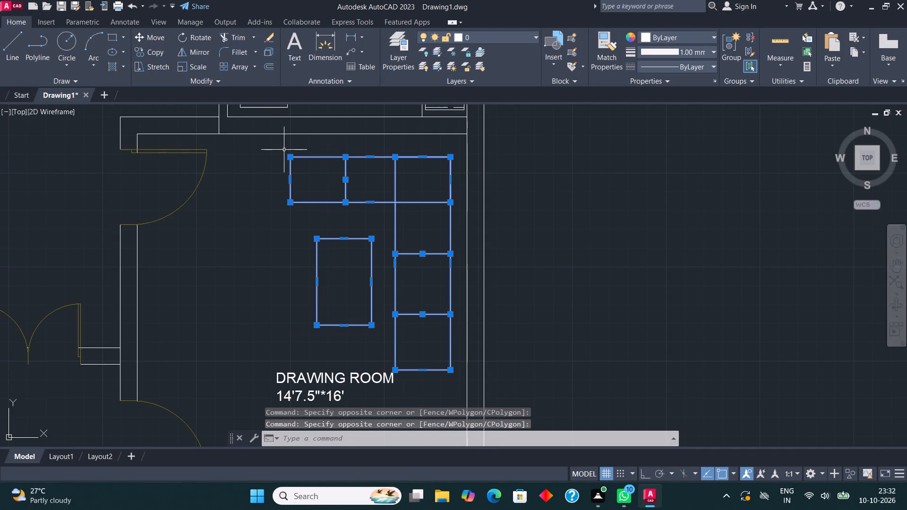
scroll(372, 165, "down", 1)
middle_click_drag(372, 166, 382, 325)
left_click(355, 285)
left_click(319, 256)
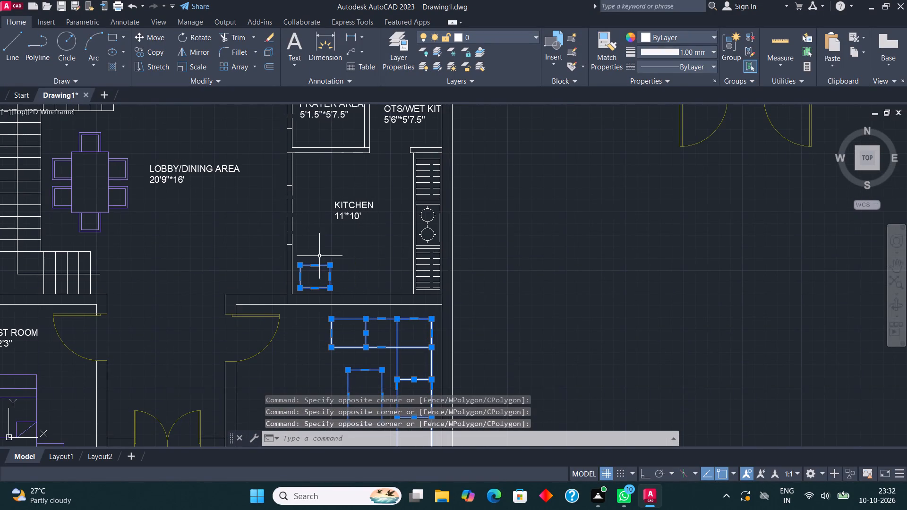
scroll(416, 262, "up", 2)
left_click(449, 322)
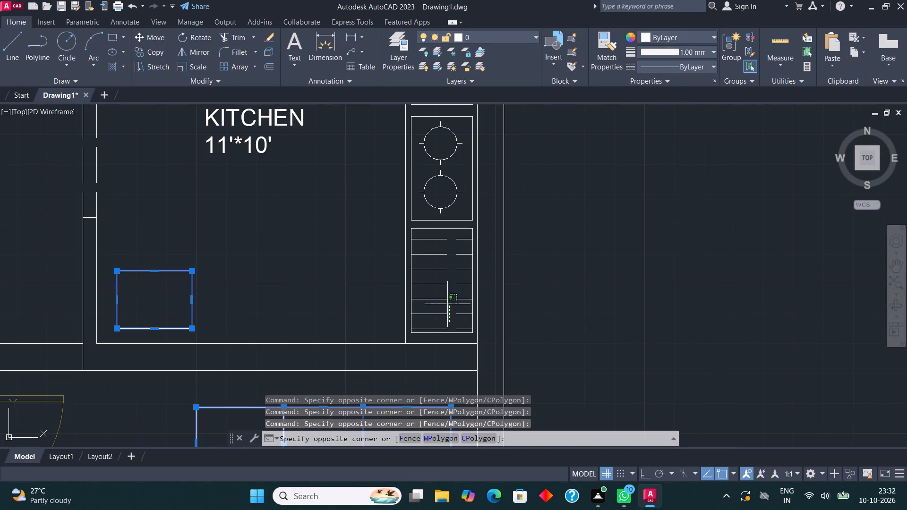
left_click(376, 128)
scroll(379, 171, "down", 2)
middle_click_drag(391, 201, 392, 226)
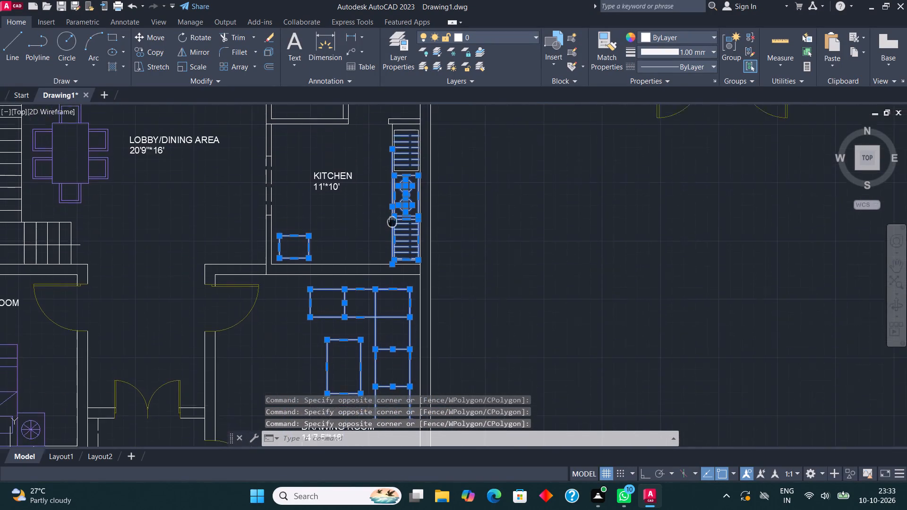
middle_click_drag(392, 226, 391, 351)
scroll(419, 232, "up", 2)
scroll(414, 242, "down", 1)
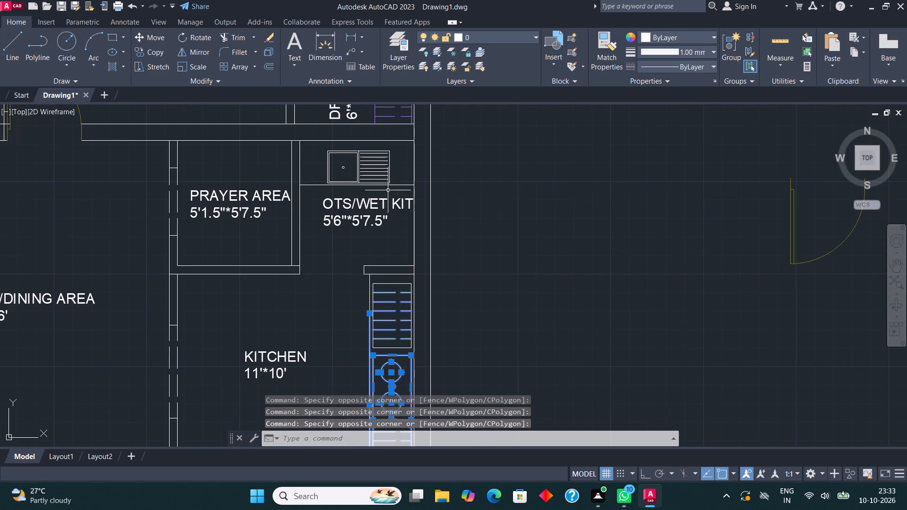
middle_click_drag(390, 181, 394, 244)
scroll(390, 250, "up", 2)
left_click(403, 256)
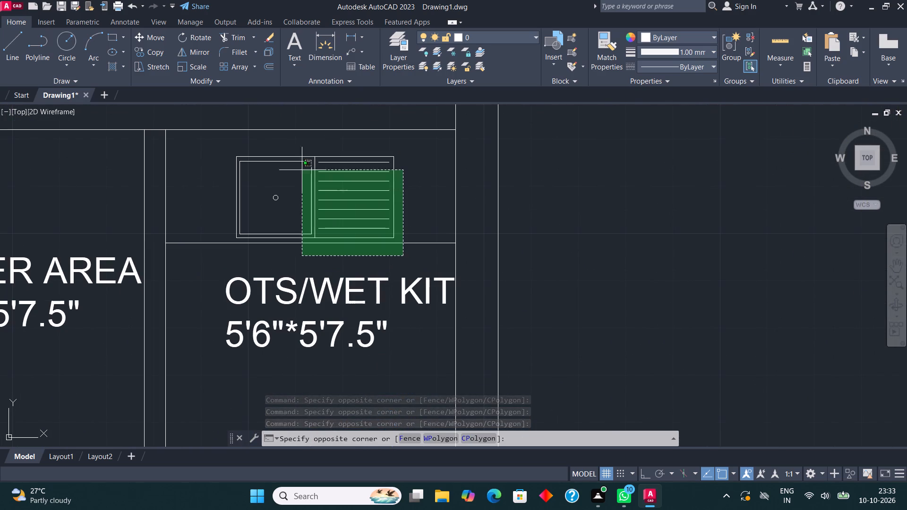
left_click(215, 143)
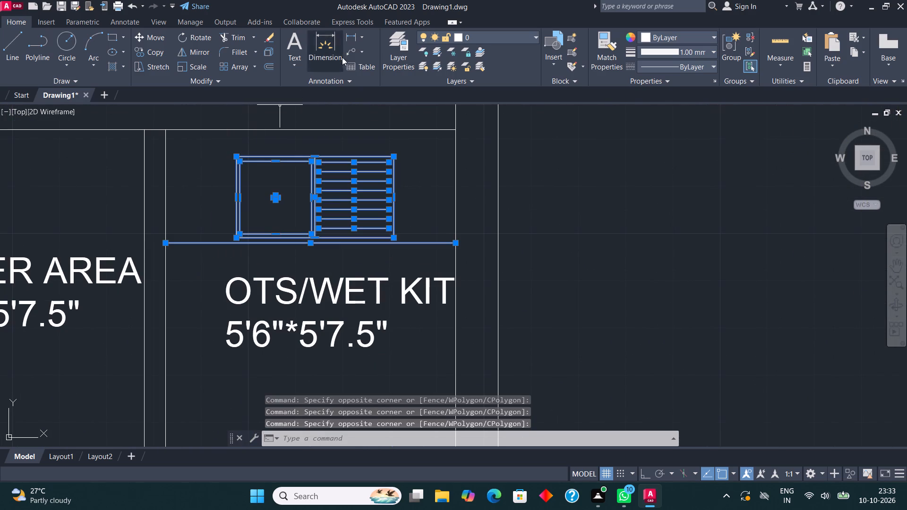
left_click(508, 30)
left_click(510, 39)
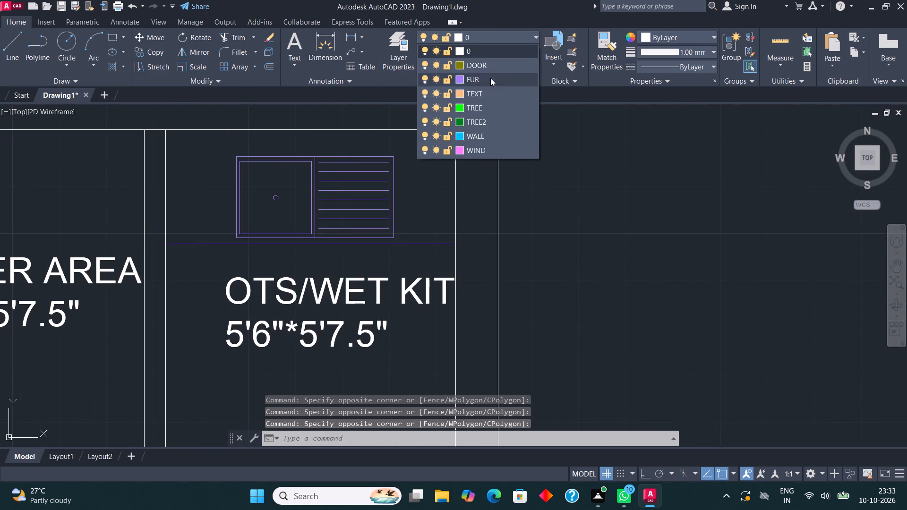
left_click(490, 78)
key("Escape")
Assign the outline of the kitchen unit above the stove and the remaining counter edge to the FUR layer.
scroll(429, 202, "down", 2)
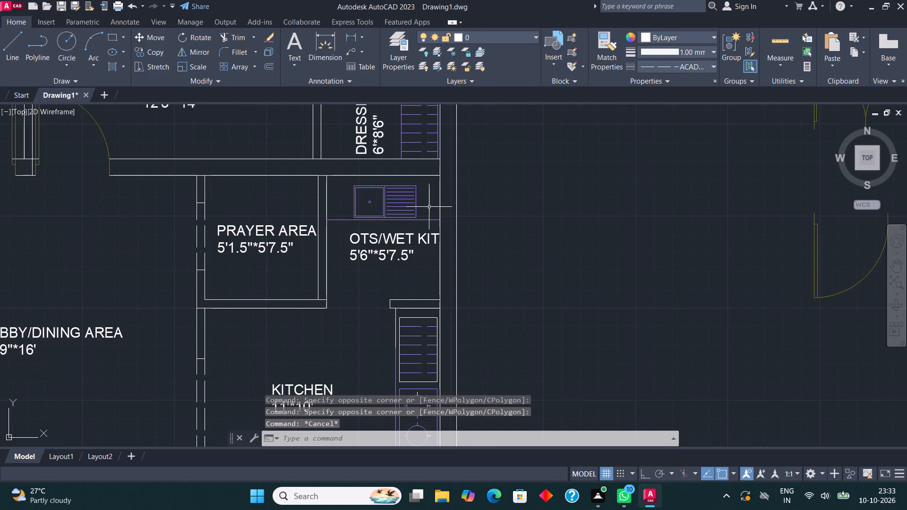
scroll(411, 383, "up", 2)
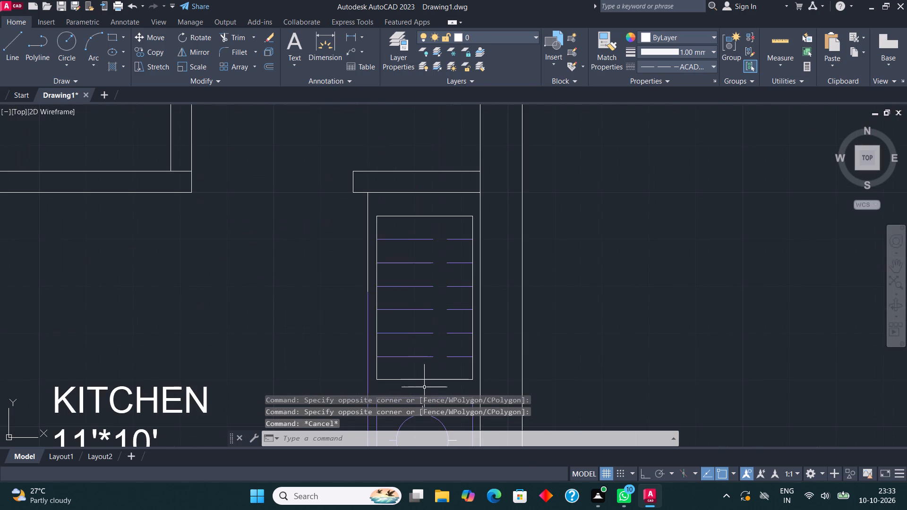
left_click(424, 387)
left_click(364, 217)
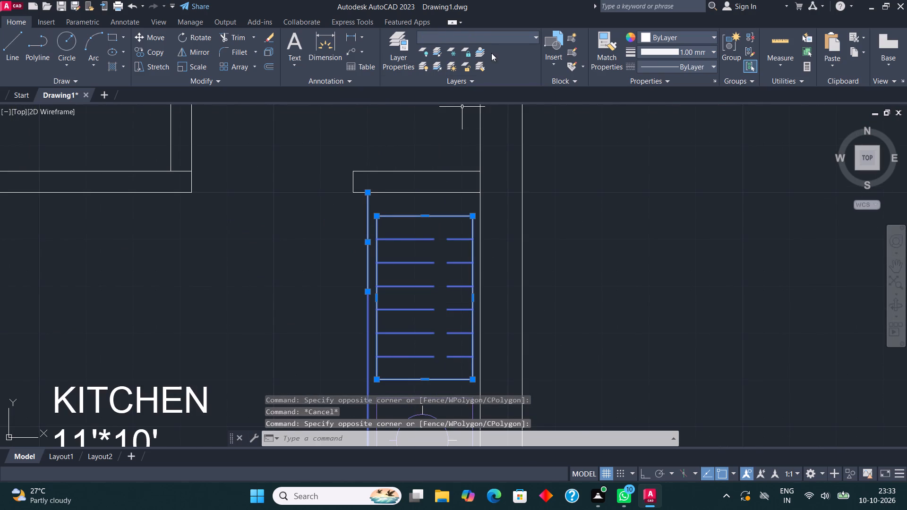
left_click(493, 38)
left_click(484, 85)
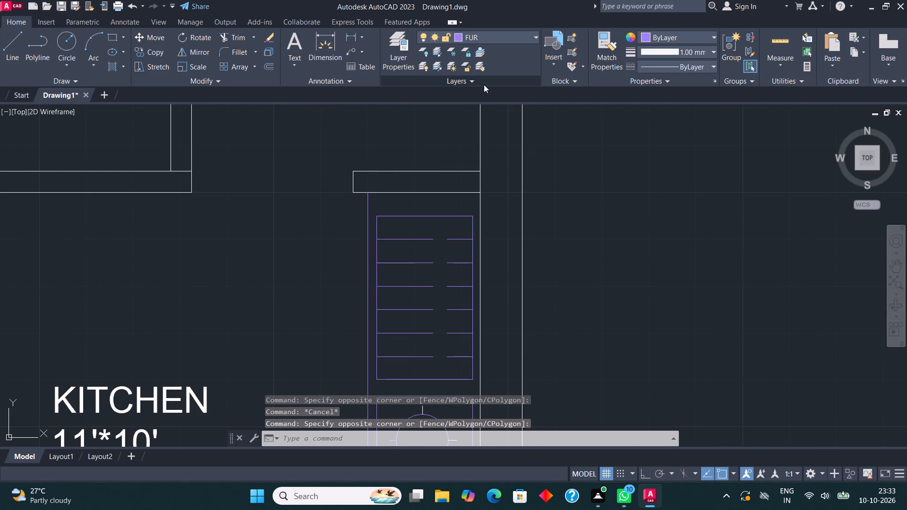
key("Escape")
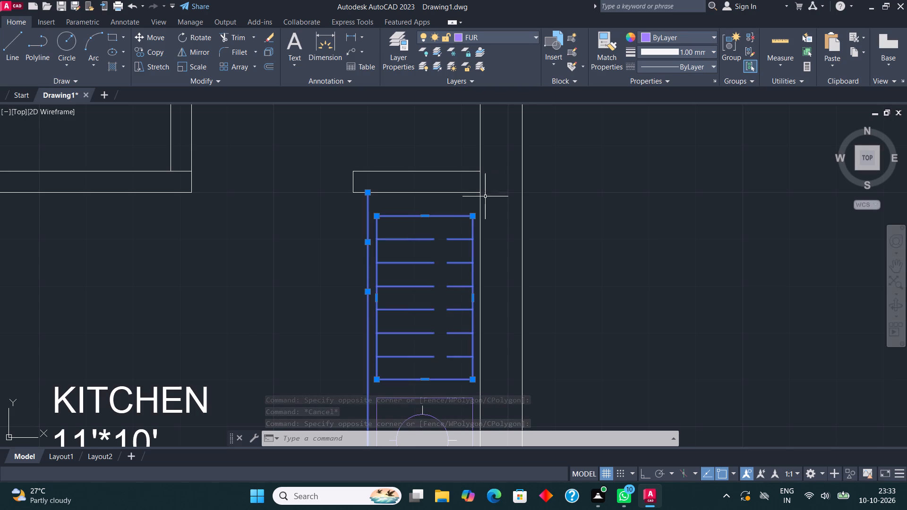
scroll(476, 238, "down", 1)
key("Escape")
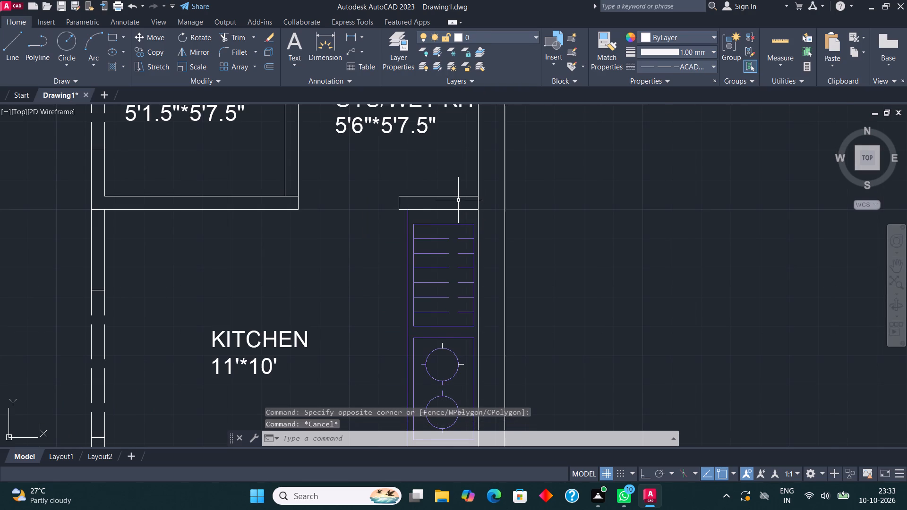
Assign the remaining white tick marks on the kitchen stove's two burners to the FUR layer.
scroll(456, 202, "down", 1)
scroll(465, 333, "up", 2)
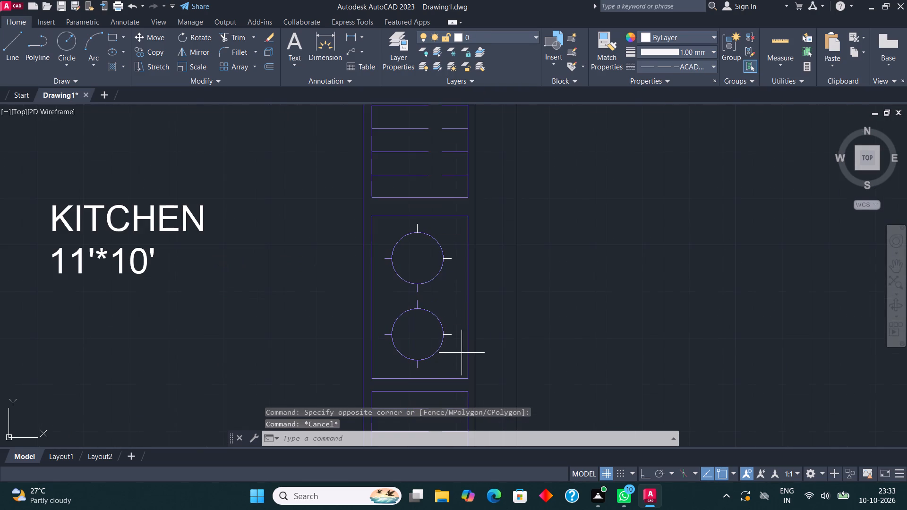
left_click(462, 353)
left_click(404, 218)
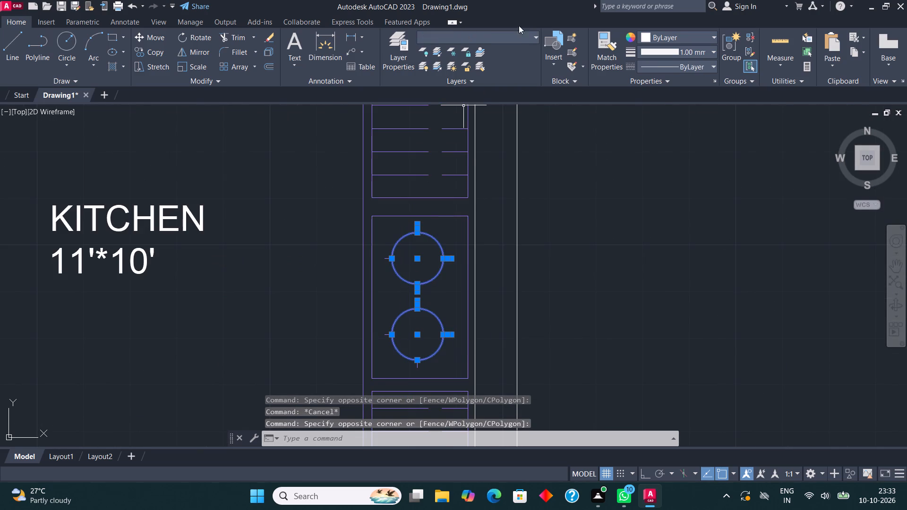
left_click(515, 34)
left_click(506, 78)
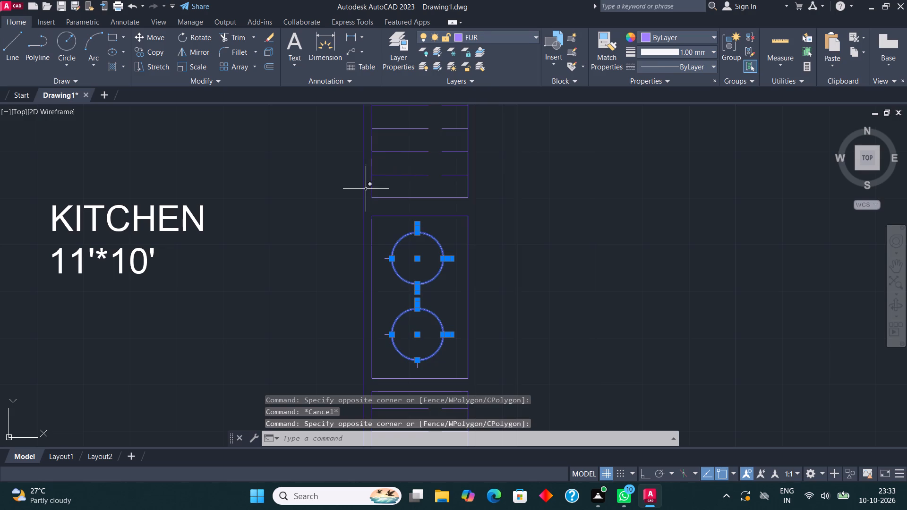
key("Escape")
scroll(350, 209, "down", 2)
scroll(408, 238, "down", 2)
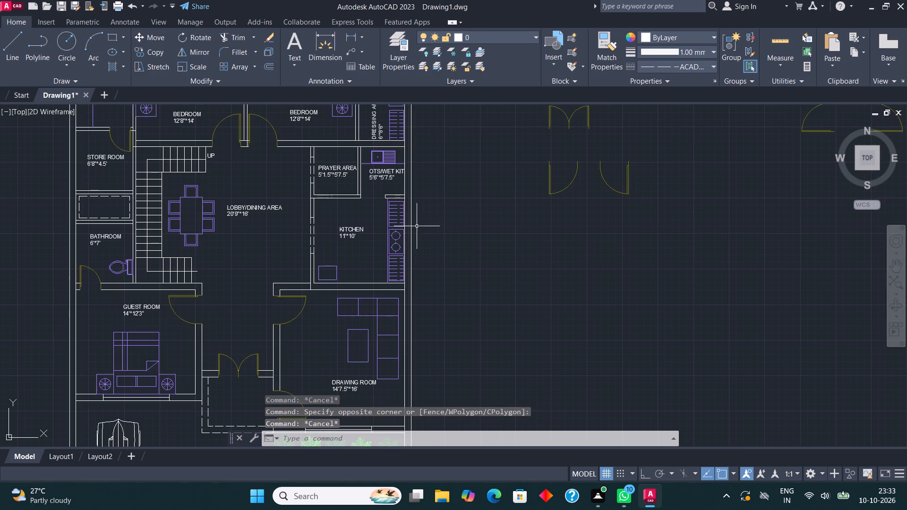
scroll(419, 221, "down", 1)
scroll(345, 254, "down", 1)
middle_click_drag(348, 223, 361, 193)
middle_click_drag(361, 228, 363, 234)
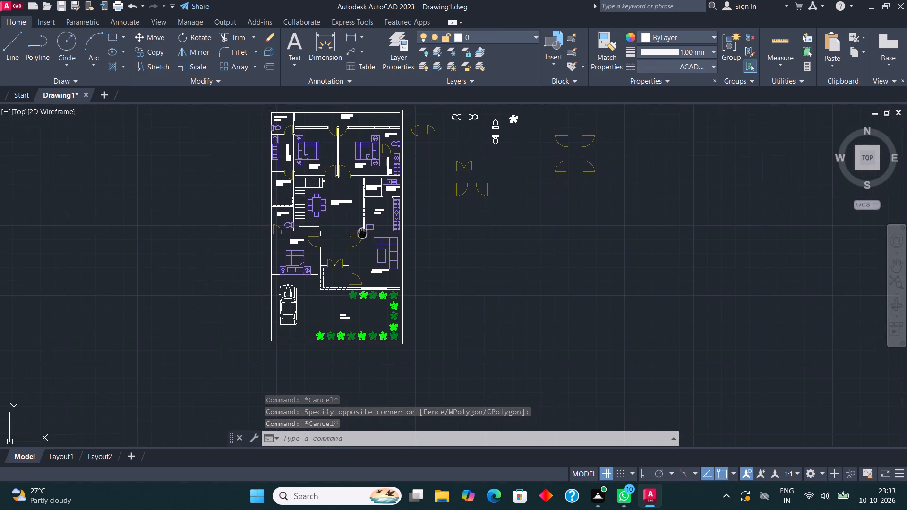
Assign all the staircase lines in the lobby/dining area, including treads, outlines and centre lines, to the TREE2 layer.
middle_click_drag(363, 234, 365, 250)
scroll(365, 250, "up", 2)
middle_click_drag(377, 227, 395, 346)
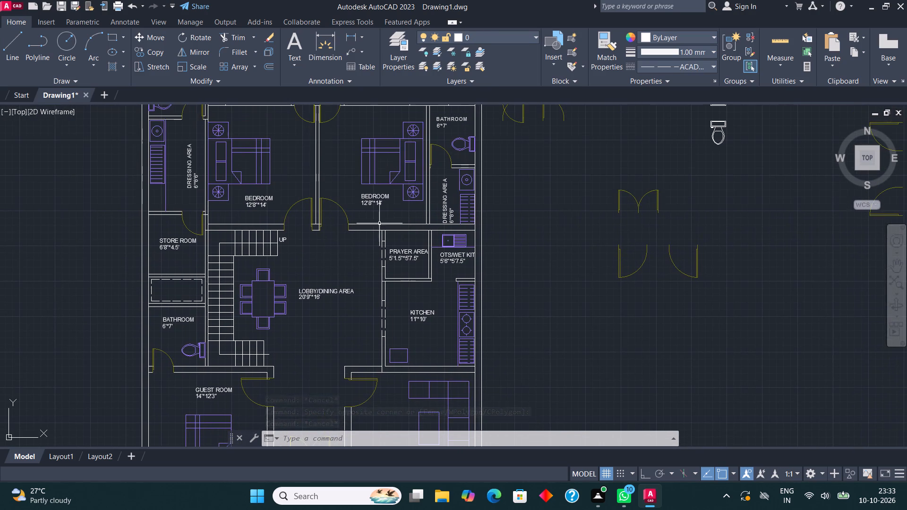
middle_click_drag(380, 201, 437, 291)
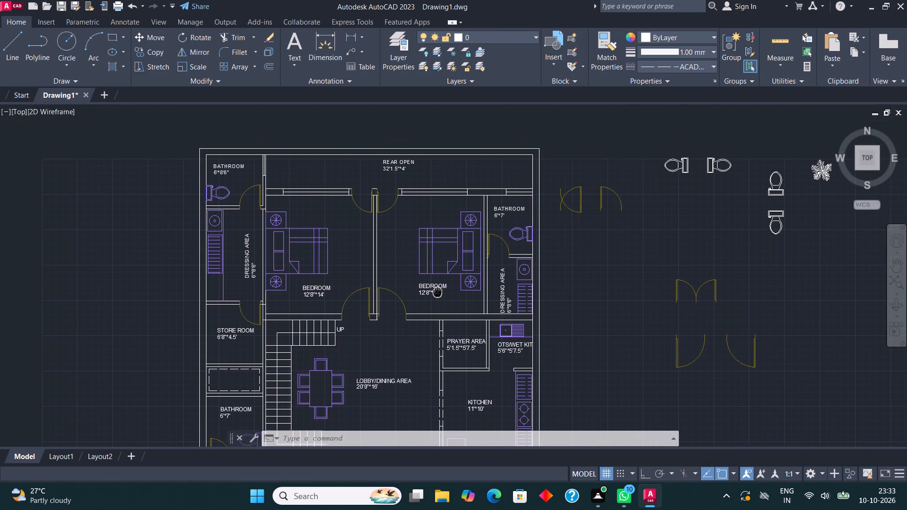
middle_click_drag(437, 291, 436, 291)
scroll(437, 291, "up", 1)
middle_click_drag(457, 210, 481, 154)
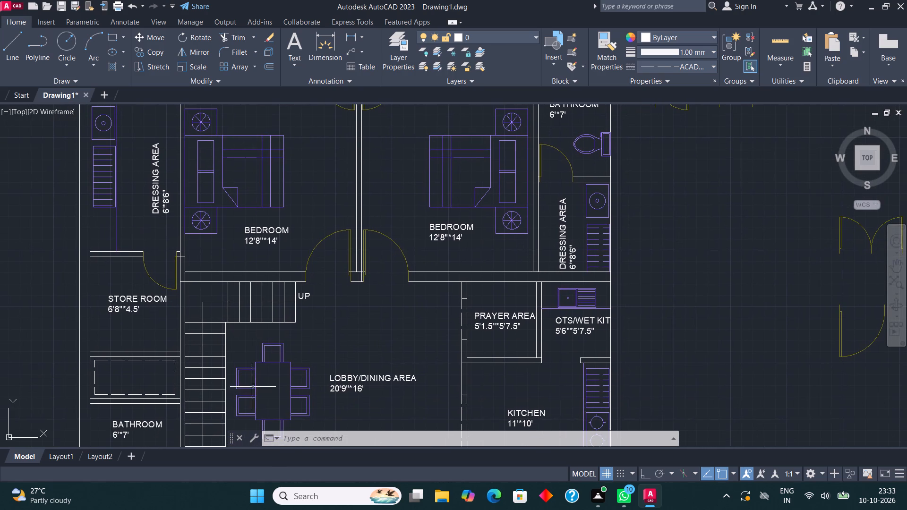
scroll(243, 347, "up", 2)
left_click(408, 332)
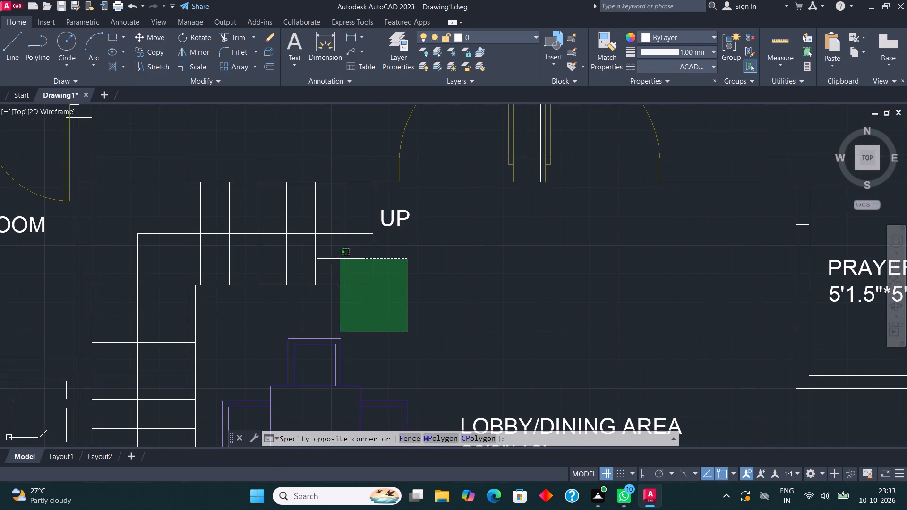
left_click(338, 243)
left_click(281, 310)
left_click(140, 205)
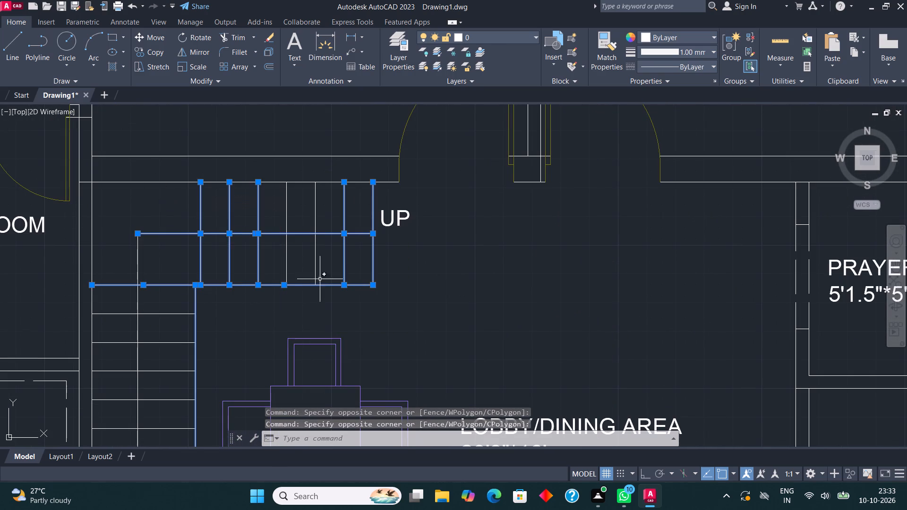
left_click(335, 303)
left_click(244, 207)
scroll(366, 188, "down", 2)
scroll(305, 285, "up", 2)
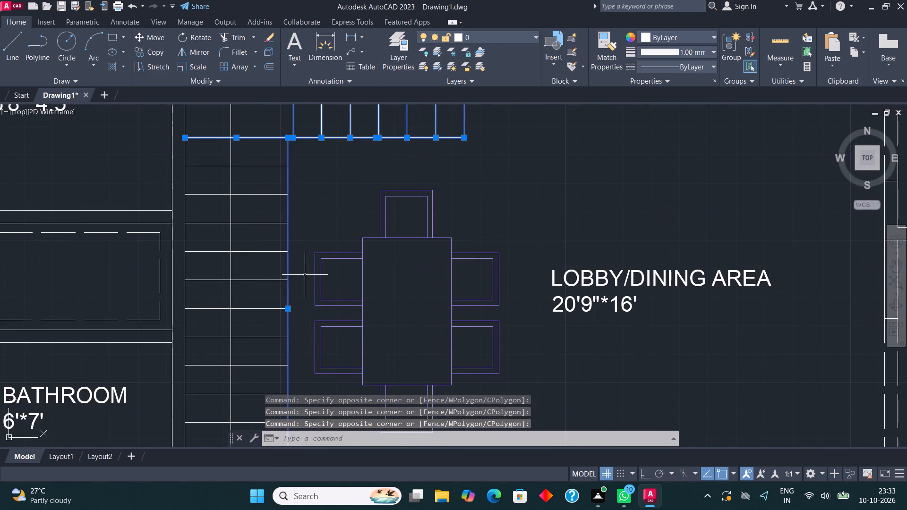
left_click(295, 261)
left_click(222, 137)
scroll(292, 180, "down", 2)
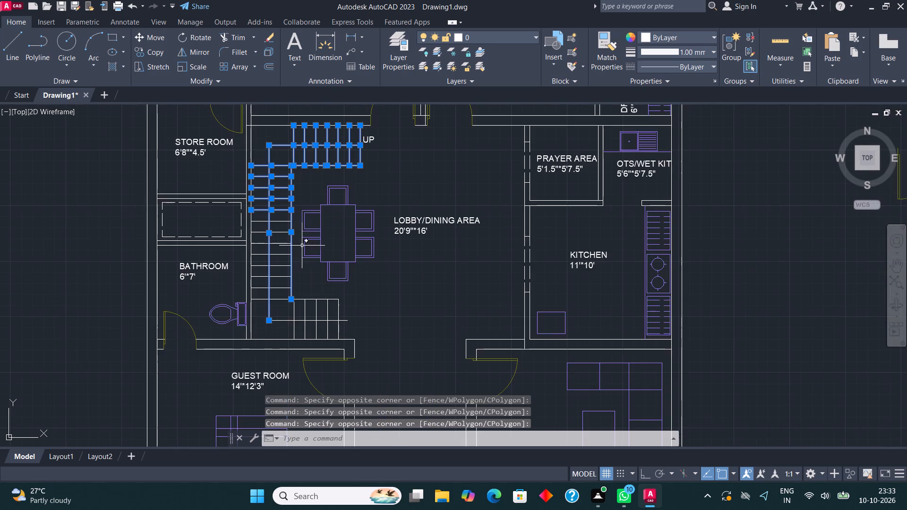
scroll(299, 288, "up", 2)
left_click(287, 295)
left_click(207, 224)
scroll(218, 269, "down", 1)
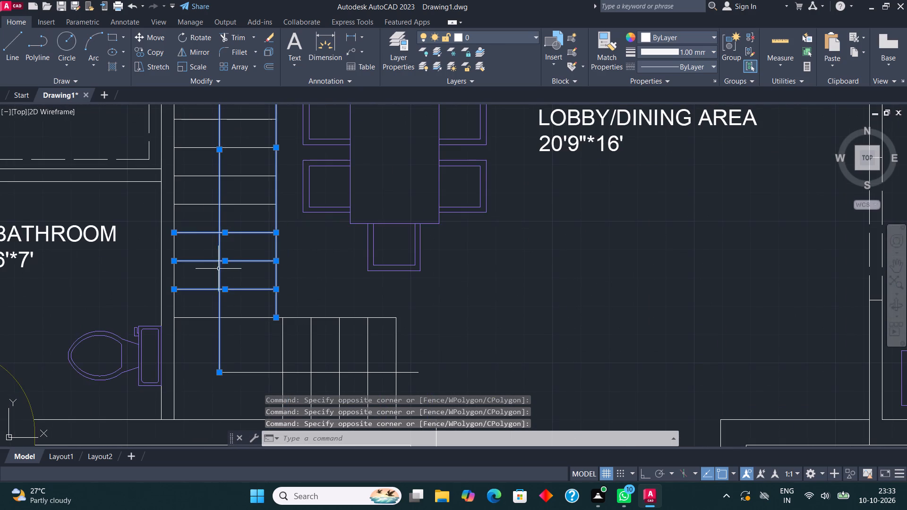
left_click(238, 309)
left_click(204, 147)
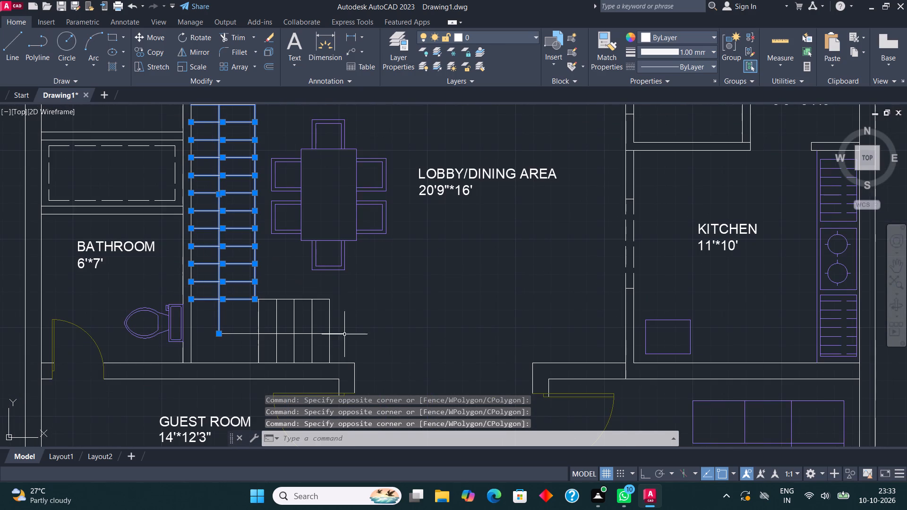
left_click(344, 354)
left_click(223, 283)
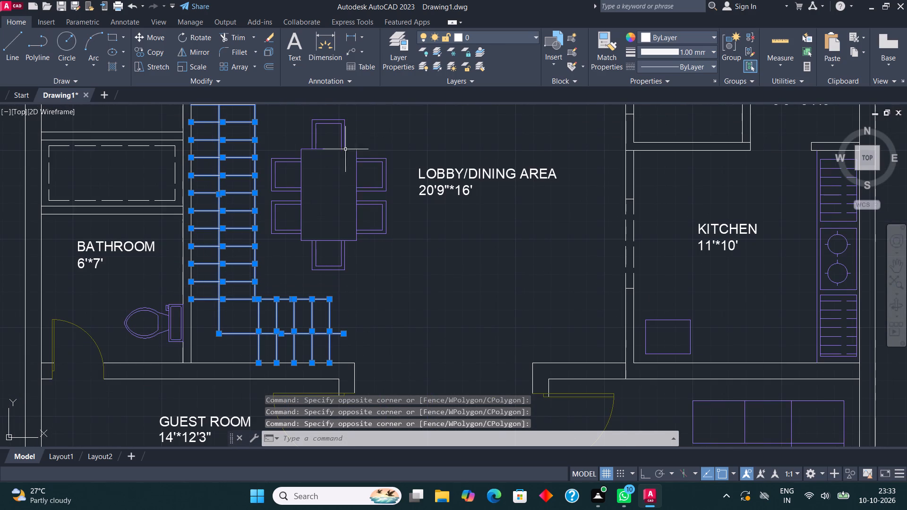
scroll(238, 280, "down", 1)
middle_click_drag(246, 290, 247, 345)
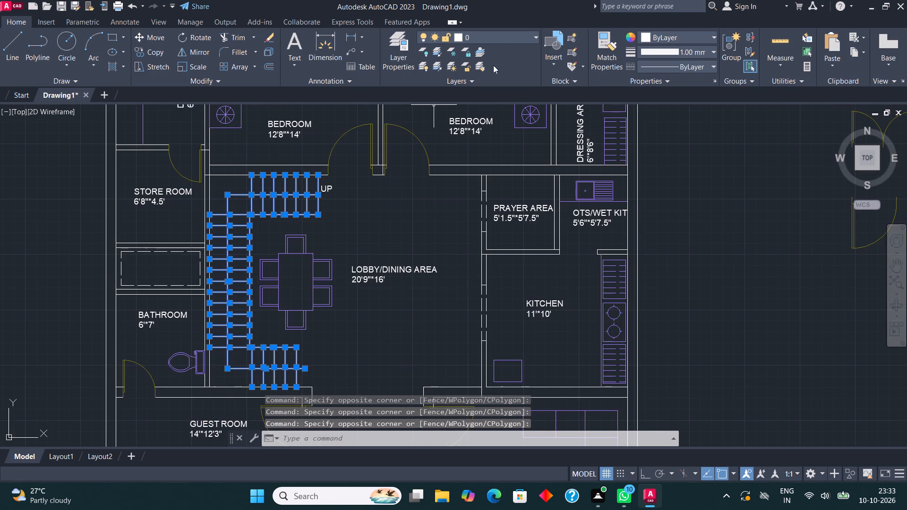
left_click(518, 35)
left_click(483, 126)
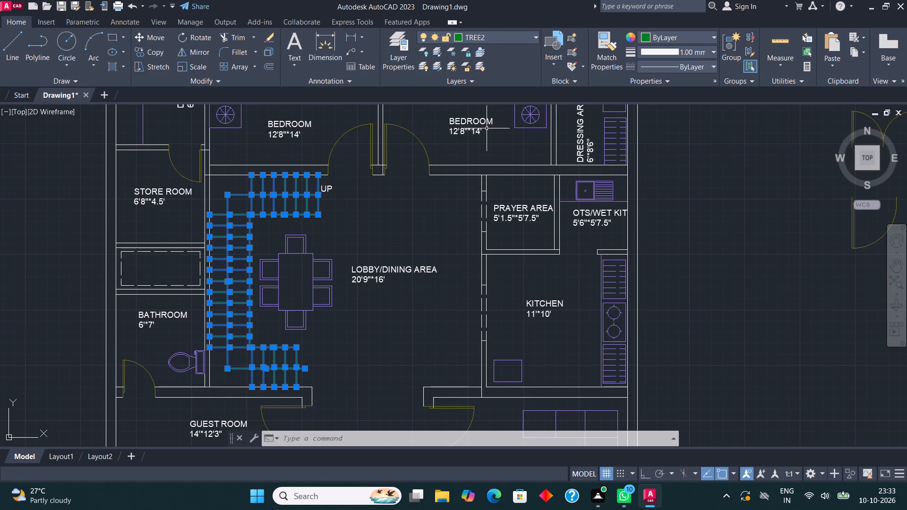
key("Escape")
scroll(483, 133, "down", 2)
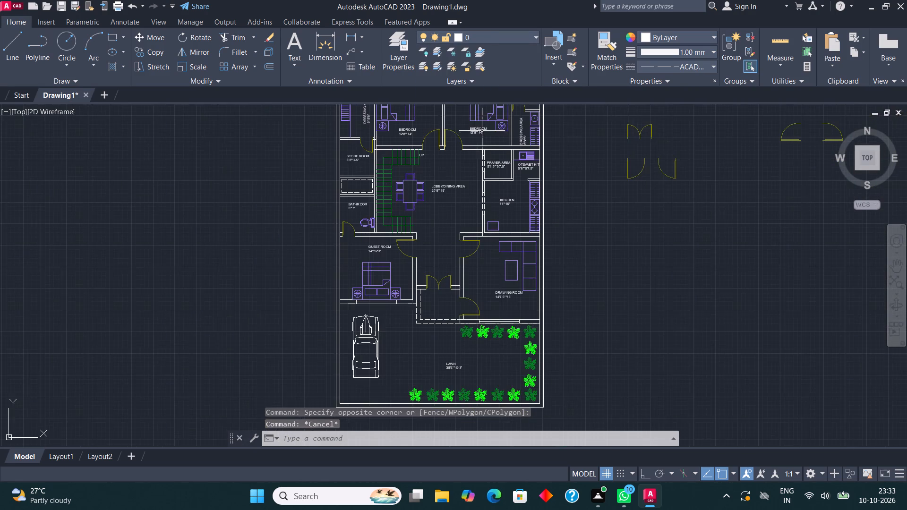
Assign the dashed rectangle between the store room and the 6'*7' bathroom below it to the WALL layer.
middle_click_drag(471, 129, 435, 190)
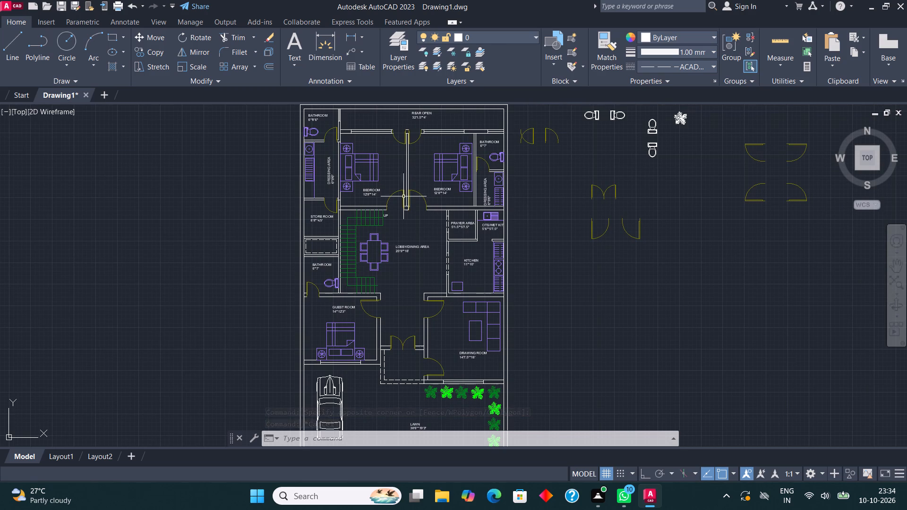
middle_click_drag(386, 219, 392, 257)
scroll(320, 278, "up", 3)
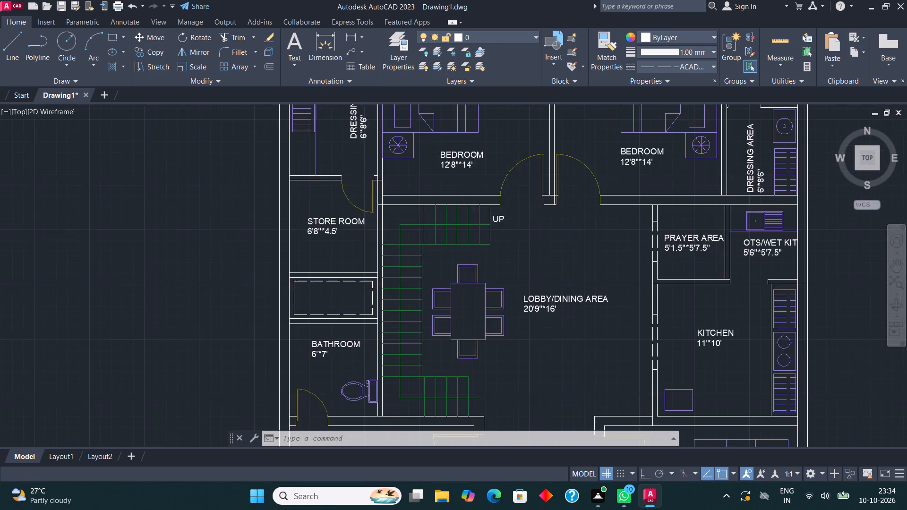
scroll(334, 342, "up", 1)
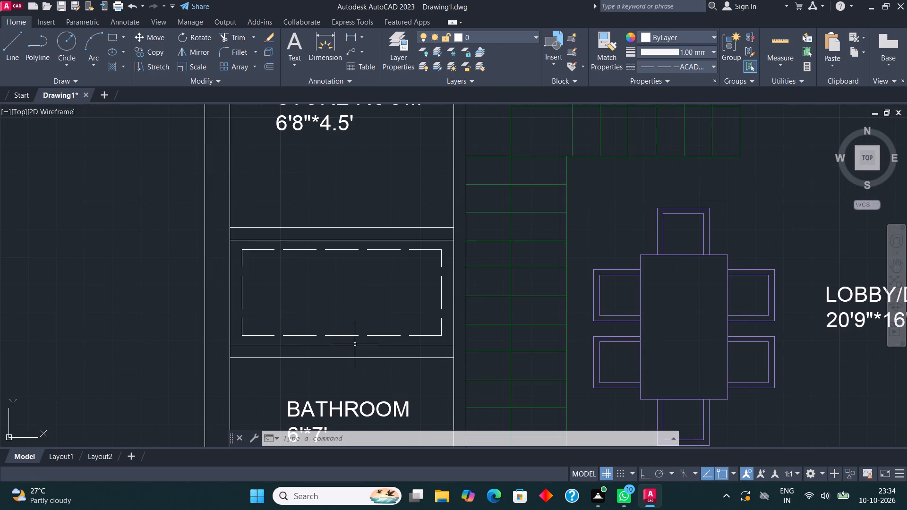
left_click(359, 354)
left_click(352, 353)
left_click(362, 337)
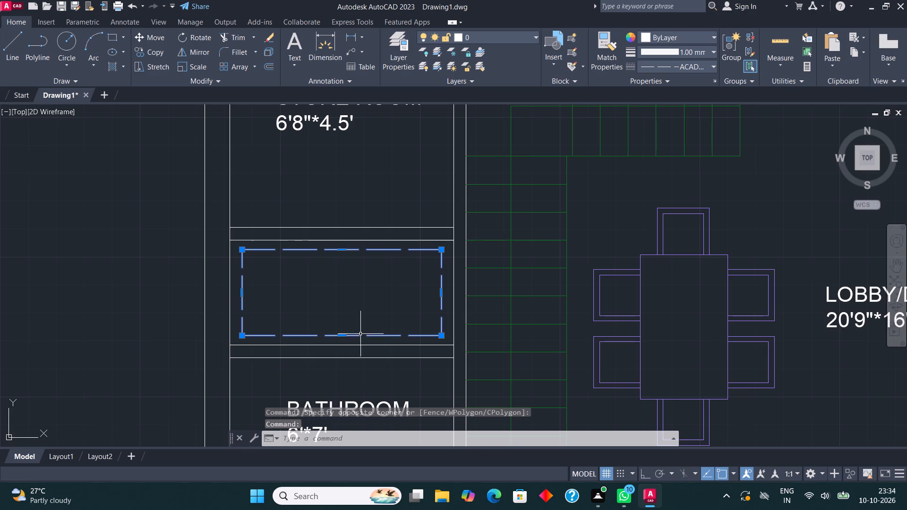
left_click(485, 33)
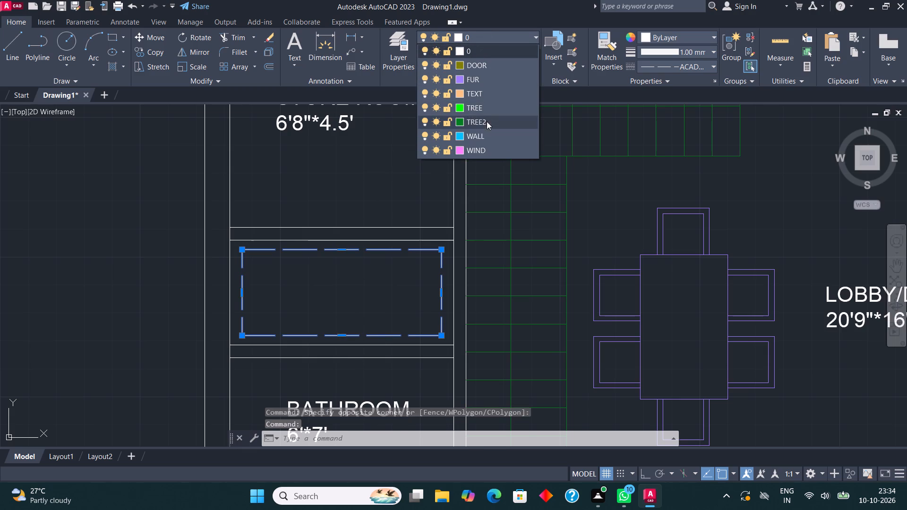
left_click(483, 136)
middle_click_drag(422, 230, 417, 265)
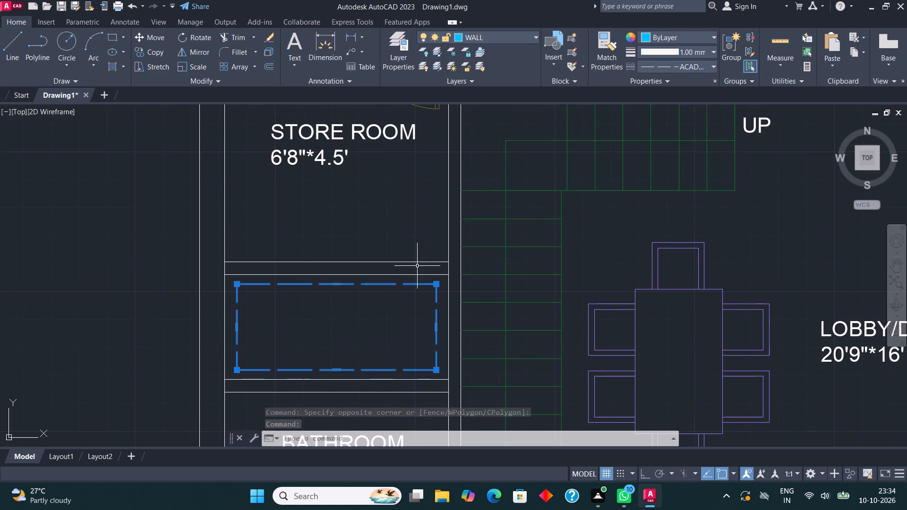
key("Escape")
Make WALL the current layer.
scroll(409, 318, "down", 2)
middle_click_drag(416, 290, 419, 436)
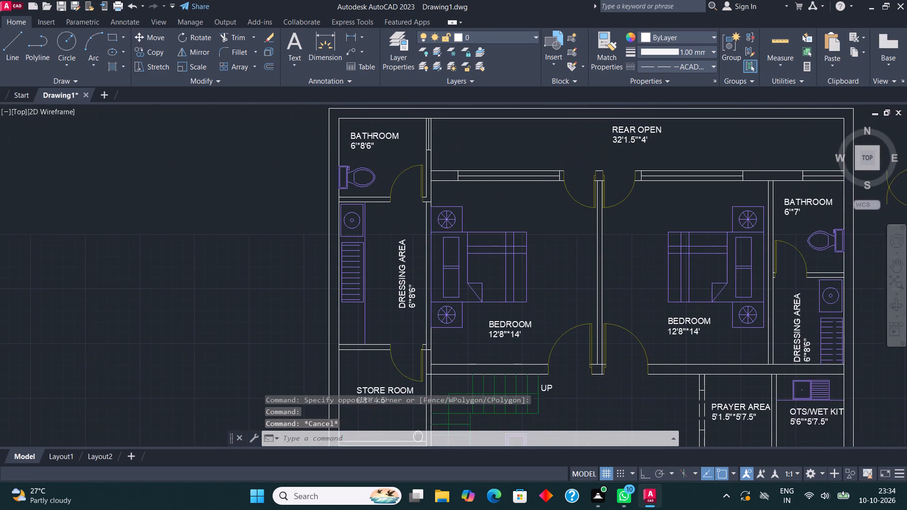
middle_click_drag(419, 436, 419, 439)
middle_click_drag(508, 170, 452, 265)
scroll(399, 205, "up", 1)
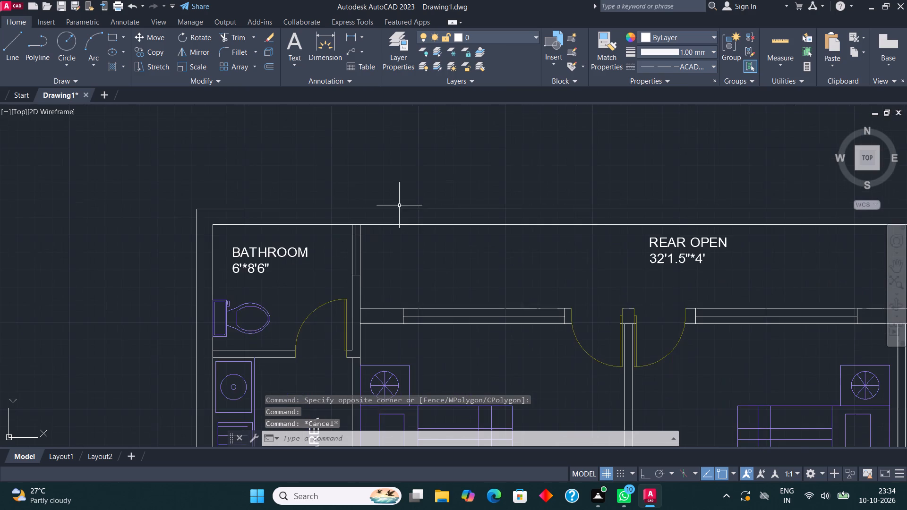
scroll(393, 317, "up", 1)
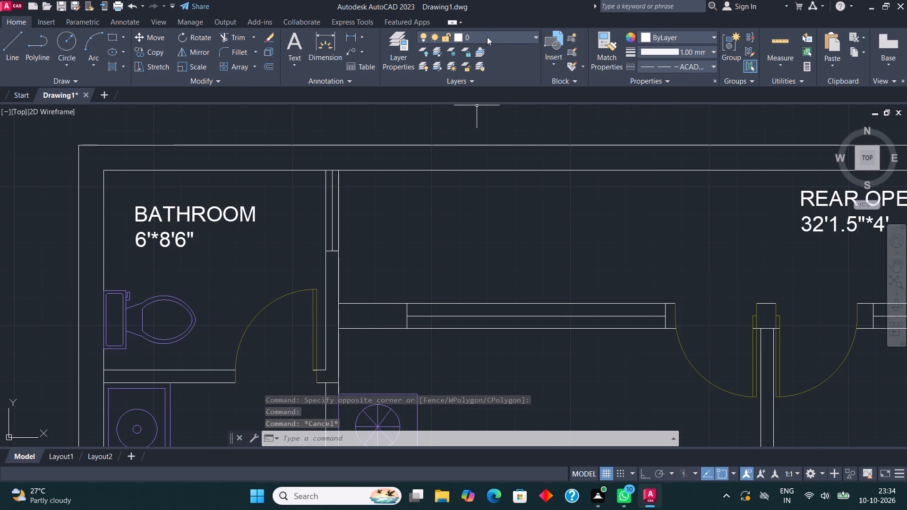
left_click(488, 32)
left_click(486, 136)
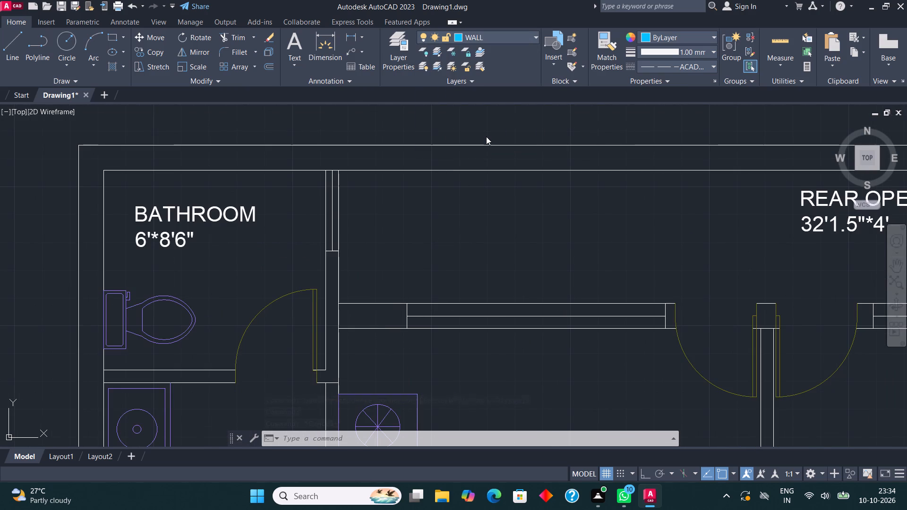
Start a hatch with the SOLID pattern on the 6'*8'6" bathroom's inner walls and the rear wall pieces beside the bedroom window and doors.
key("h")
key("Return")
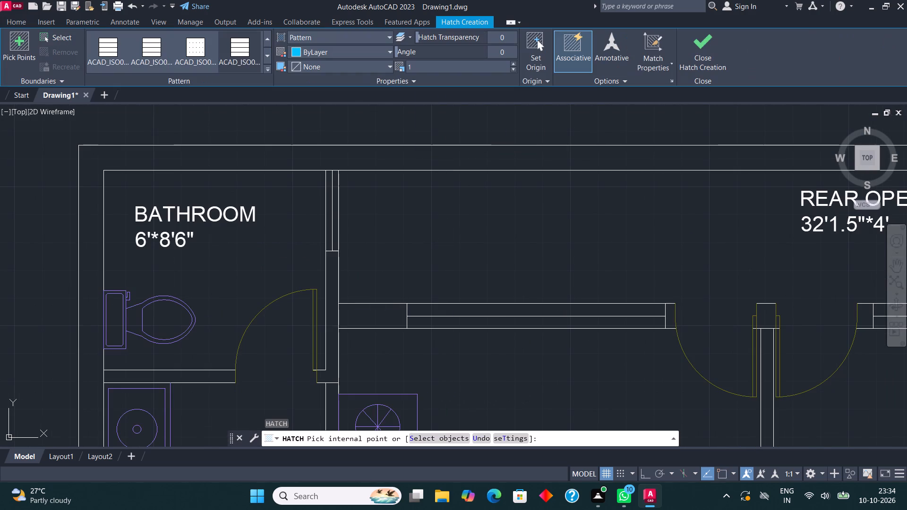
left_click(390, 311)
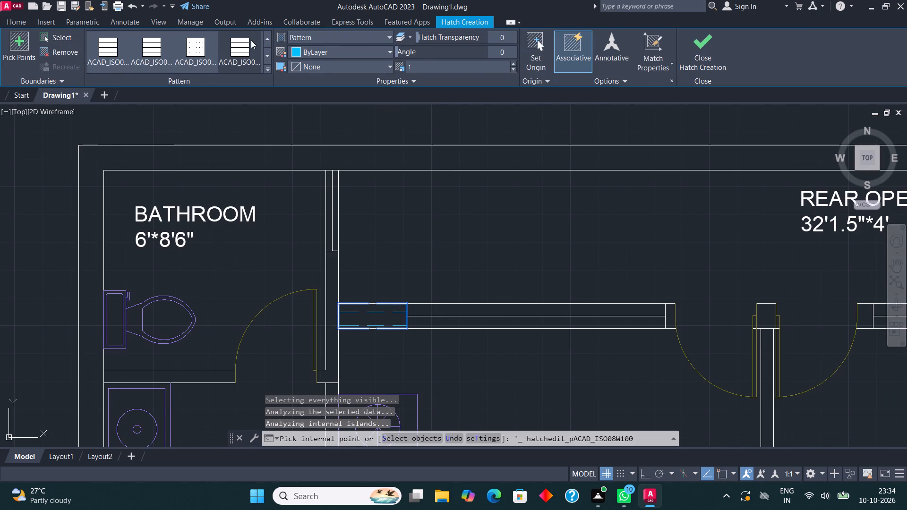
left_click(270, 33)
left_click(270, 33)
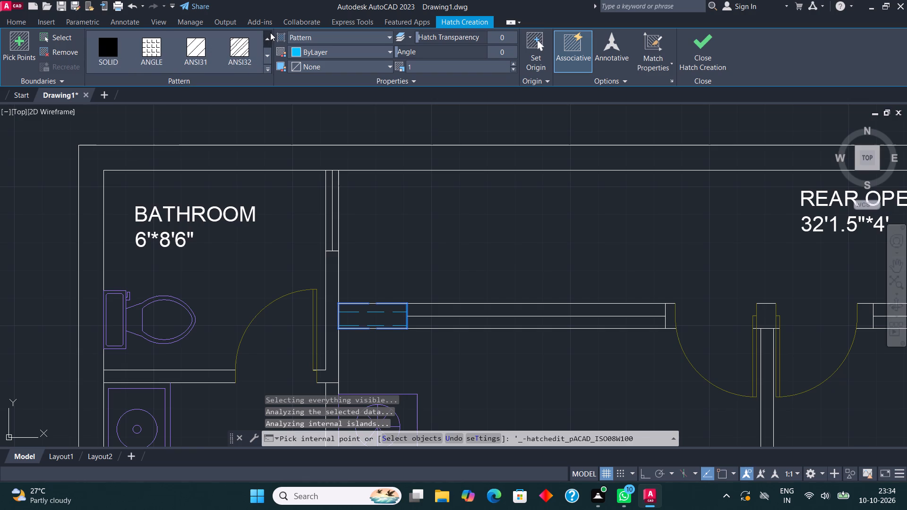
left_click(114, 43)
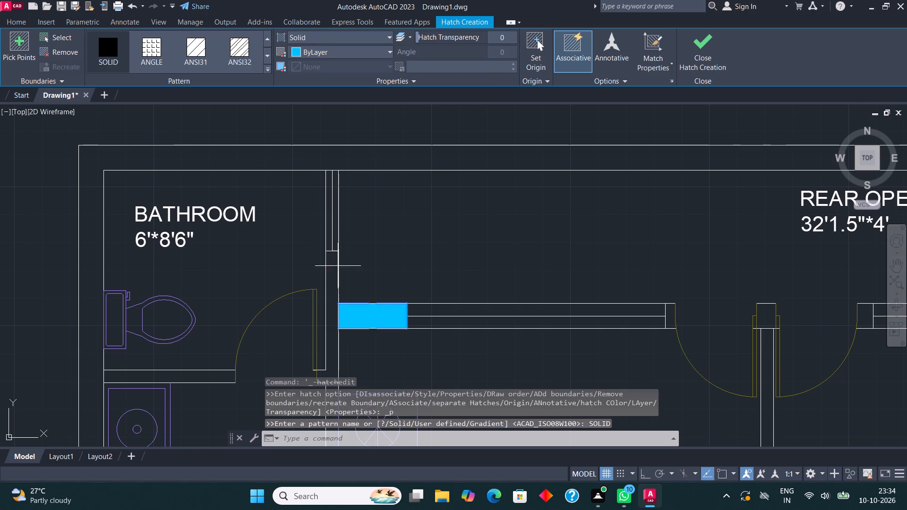
left_click(338, 266)
left_click(197, 375)
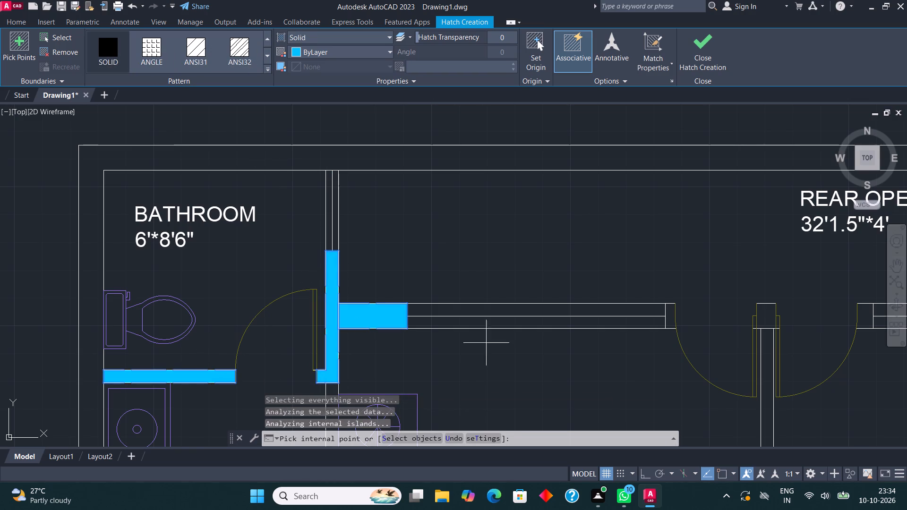
left_click(671, 317)
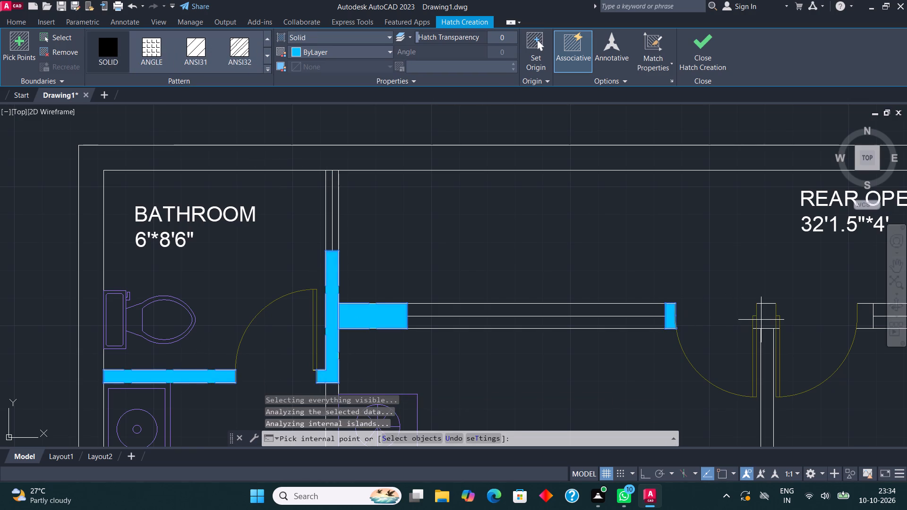
left_click(762, 320)
Add the house's outer boundary wall to the solid hatch and finish the hatch.
left_click(397, 161)
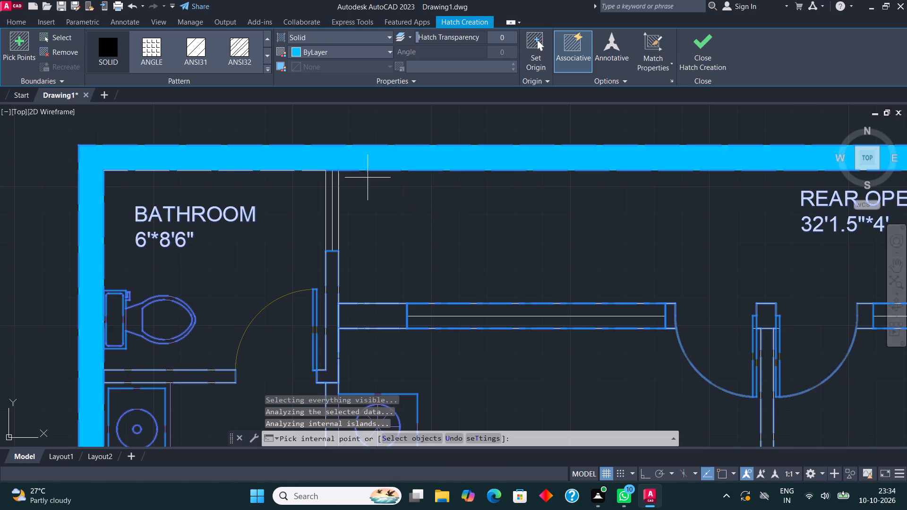
scroll(313, 185, "down", 5)
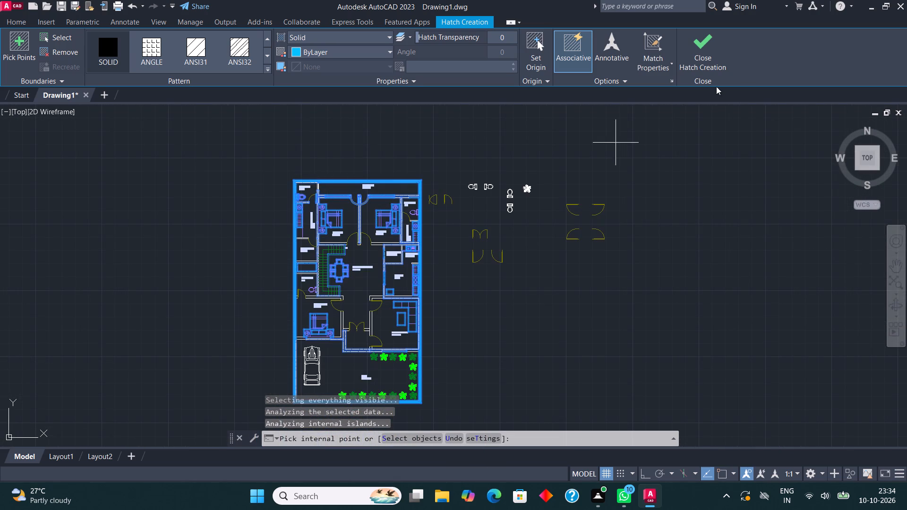
left_click_drag(753, 59, 712, 49)
left_click(711, 47)
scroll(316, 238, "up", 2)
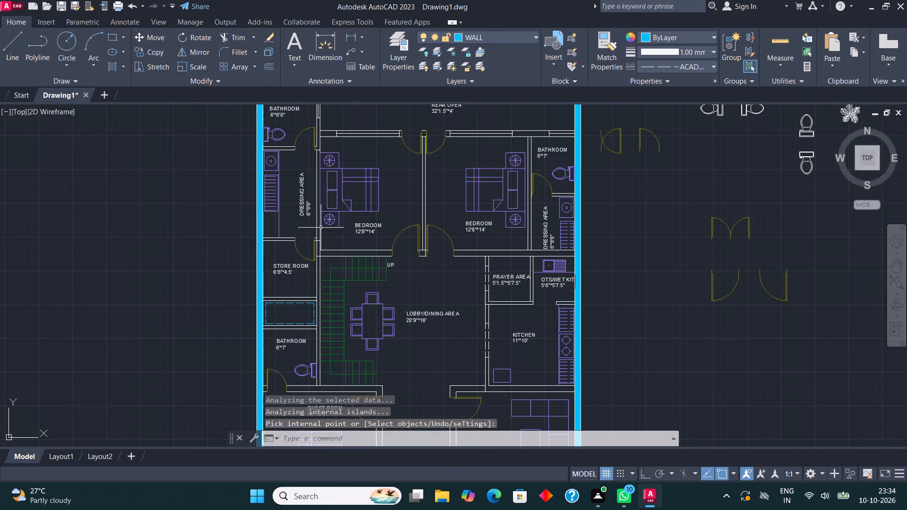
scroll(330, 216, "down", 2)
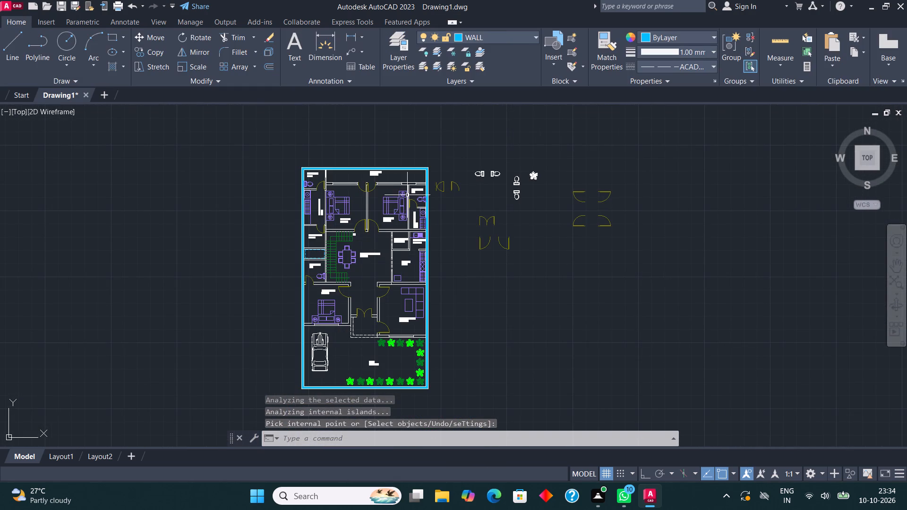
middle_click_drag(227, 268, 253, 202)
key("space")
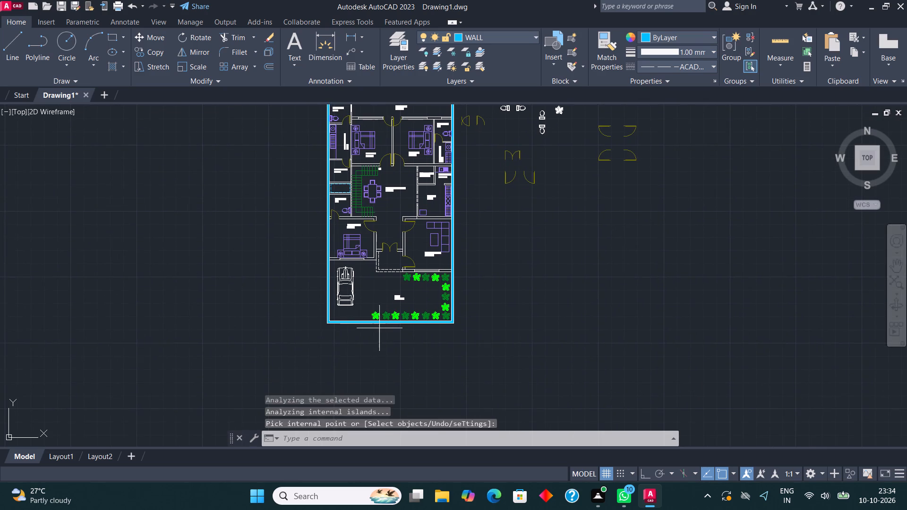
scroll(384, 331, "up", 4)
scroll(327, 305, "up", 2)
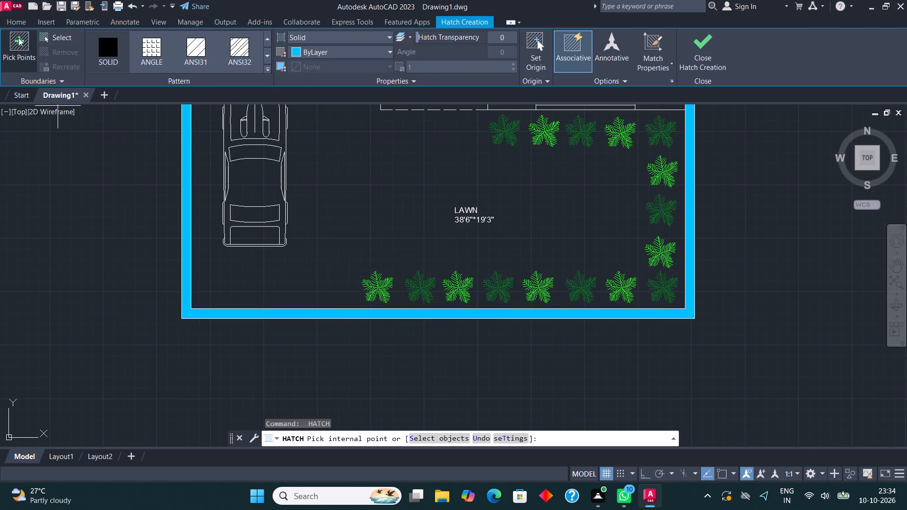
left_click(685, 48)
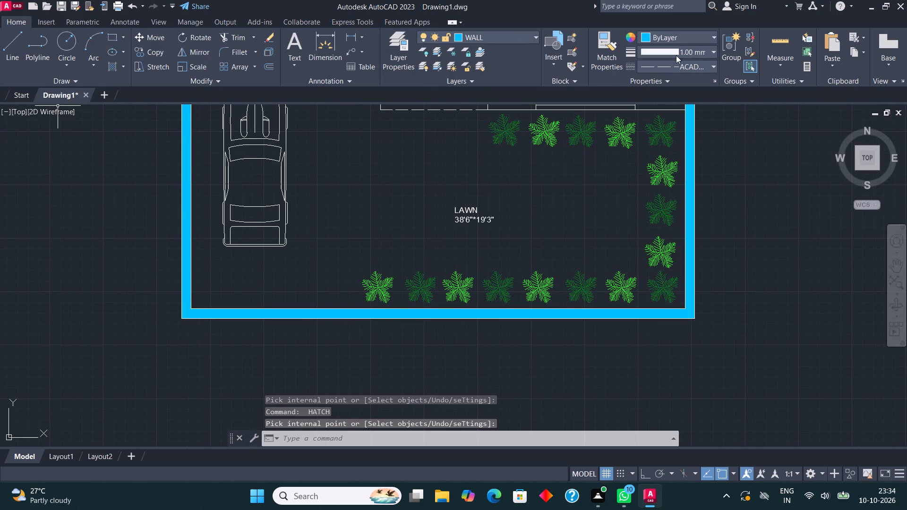
Draw a short line across the thickness of the front boundary wall, just beside the lawn plant nearest the car.
left_click(6, 47)
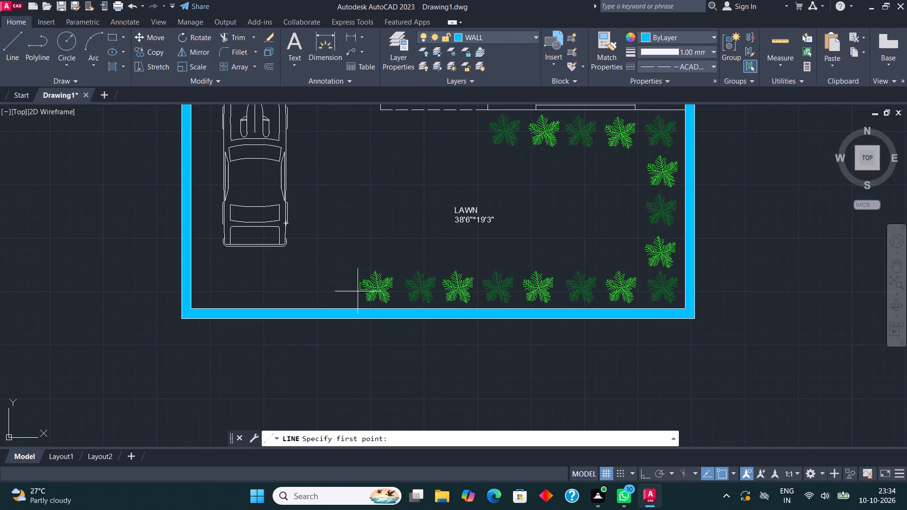
scroll(352, 302, "up", 2)
left_click(361, 319)
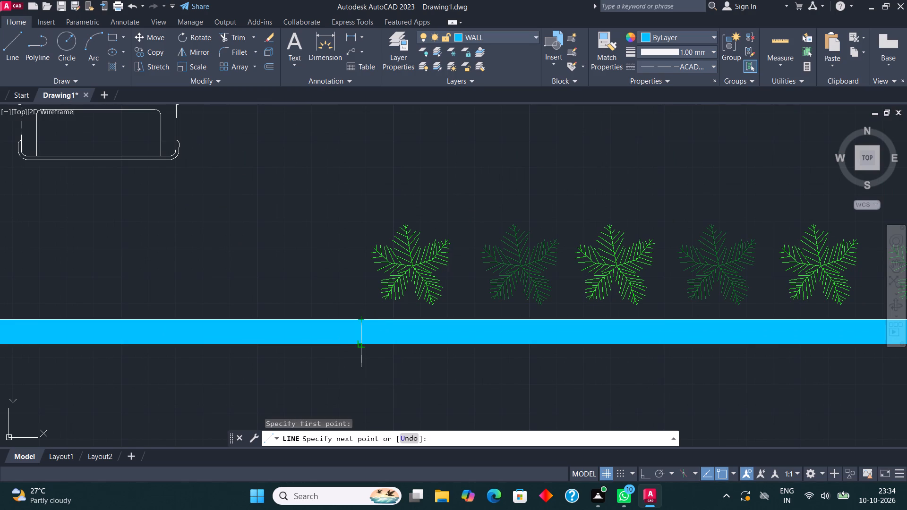
left_click(365, 346)
key("space")
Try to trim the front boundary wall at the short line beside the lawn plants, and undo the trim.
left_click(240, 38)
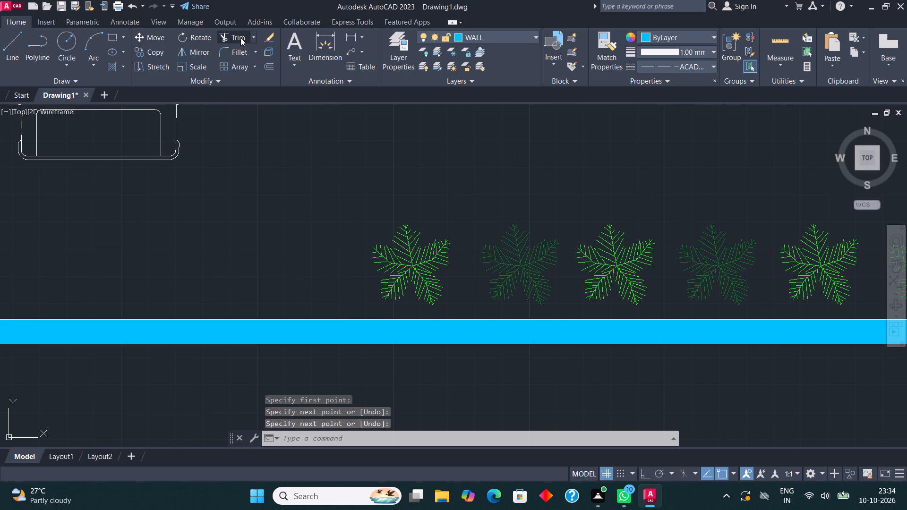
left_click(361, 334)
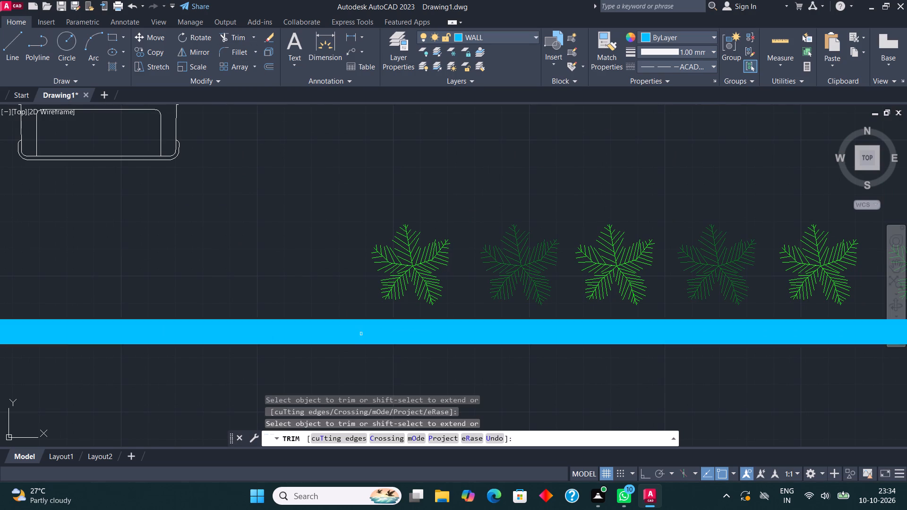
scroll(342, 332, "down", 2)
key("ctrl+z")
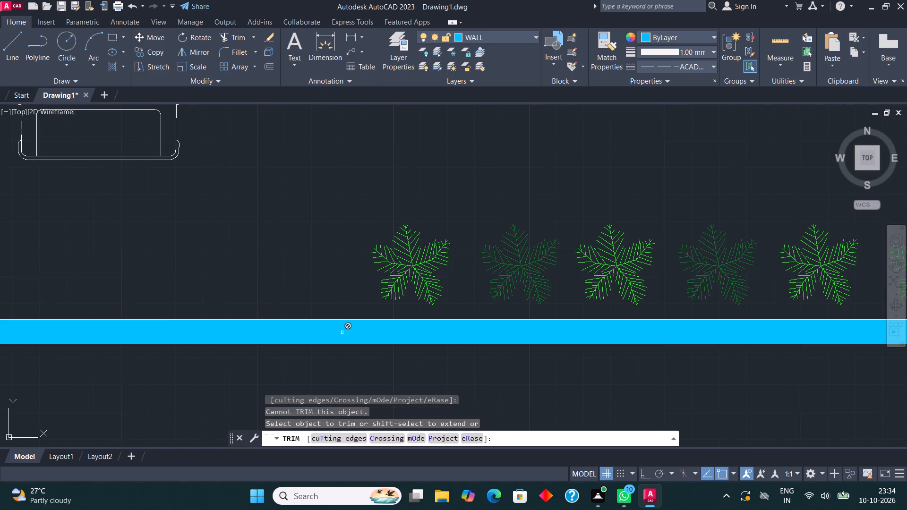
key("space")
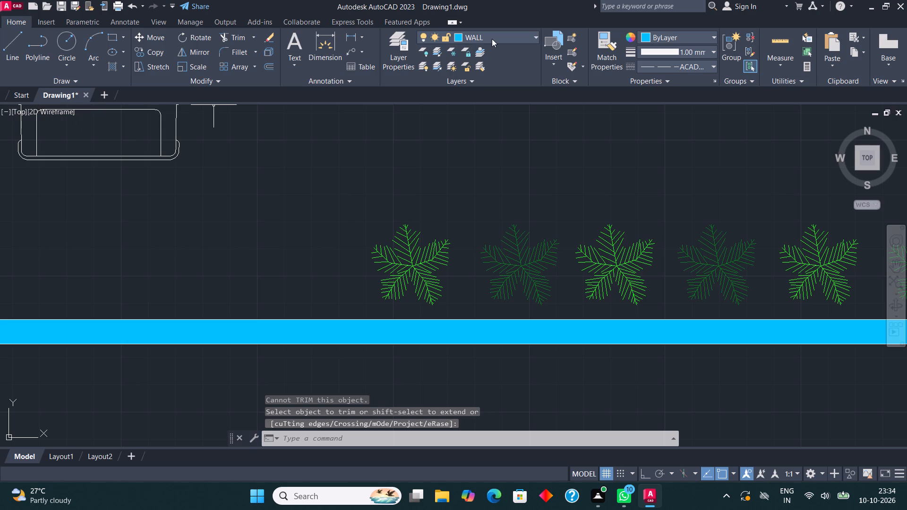
Make TEXT the current layer.
left_click(492, 39)
left_click(491, 93)
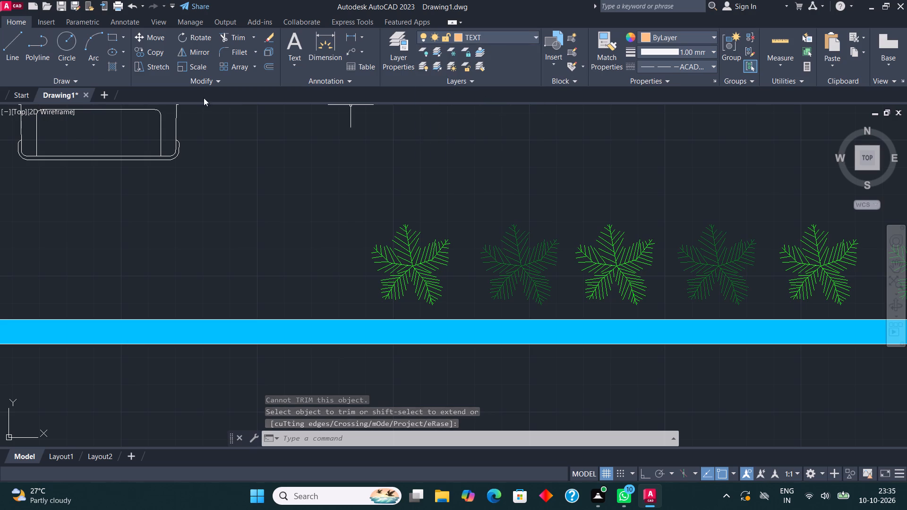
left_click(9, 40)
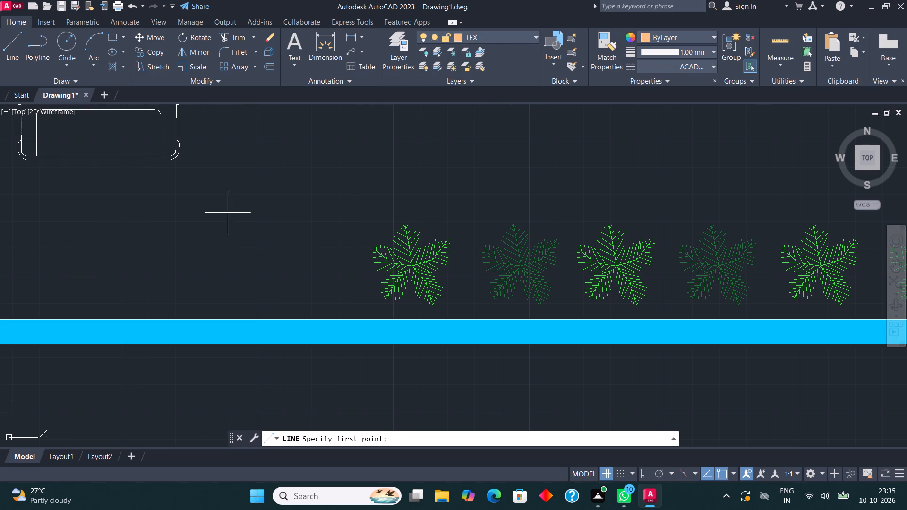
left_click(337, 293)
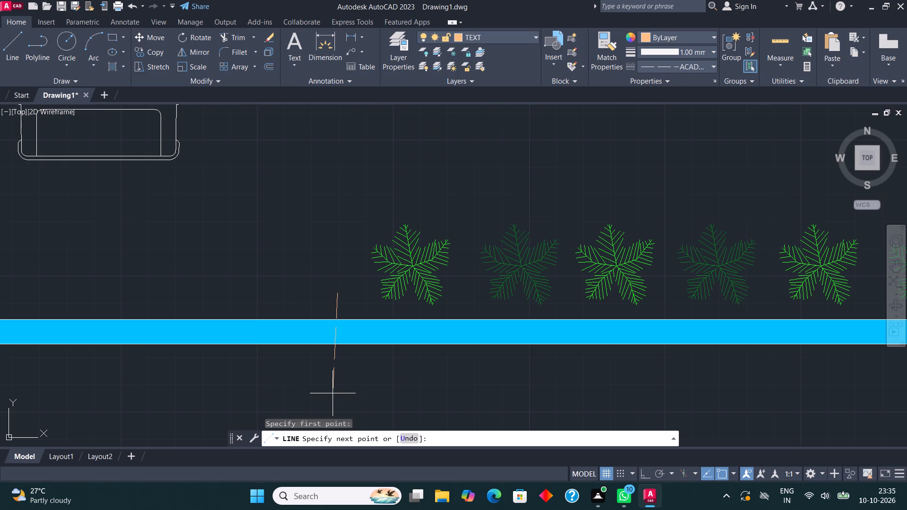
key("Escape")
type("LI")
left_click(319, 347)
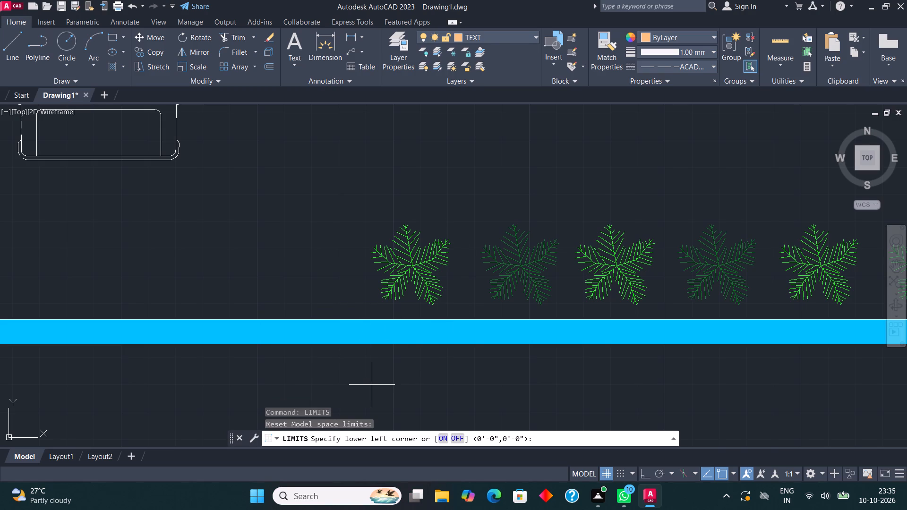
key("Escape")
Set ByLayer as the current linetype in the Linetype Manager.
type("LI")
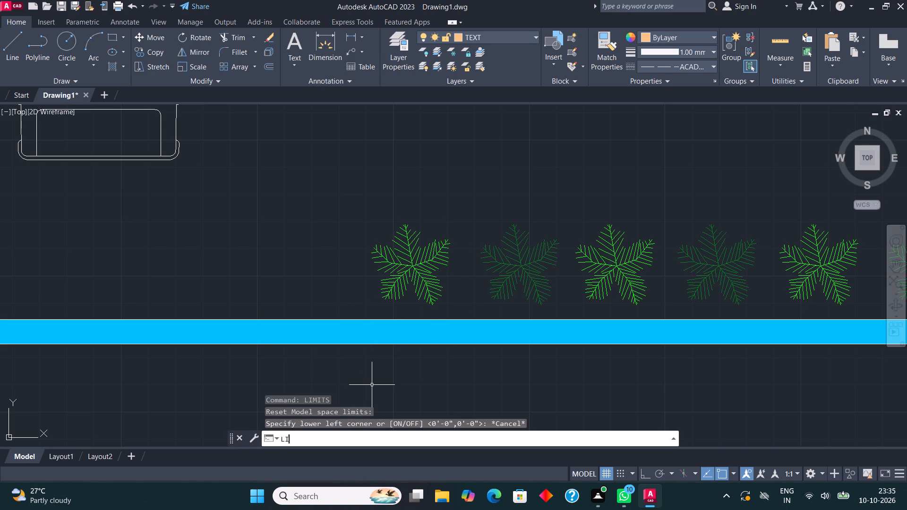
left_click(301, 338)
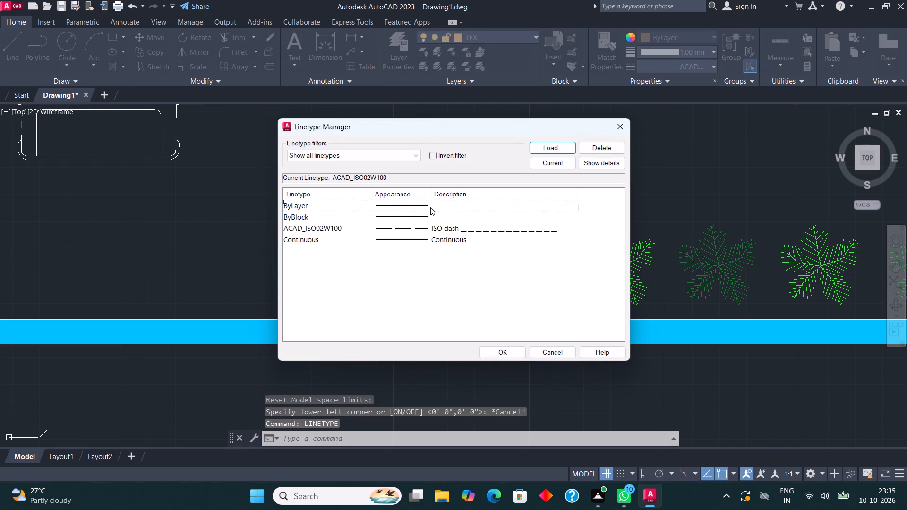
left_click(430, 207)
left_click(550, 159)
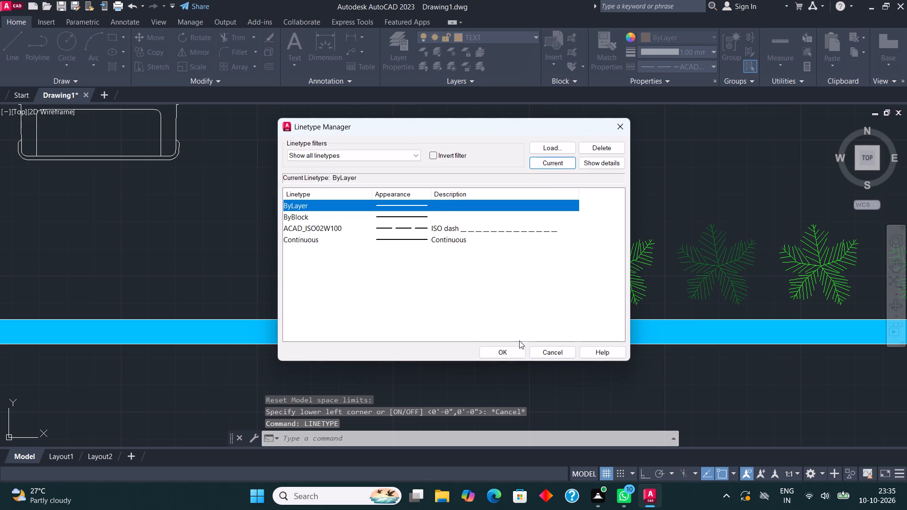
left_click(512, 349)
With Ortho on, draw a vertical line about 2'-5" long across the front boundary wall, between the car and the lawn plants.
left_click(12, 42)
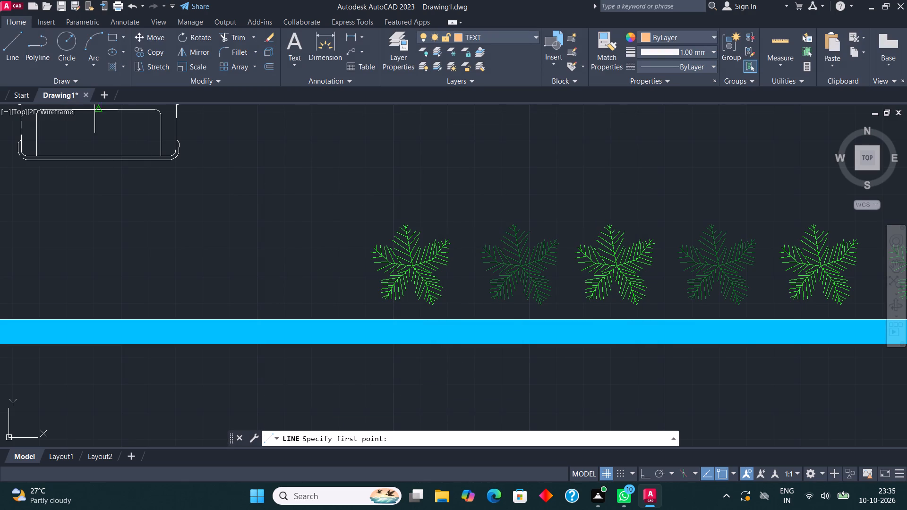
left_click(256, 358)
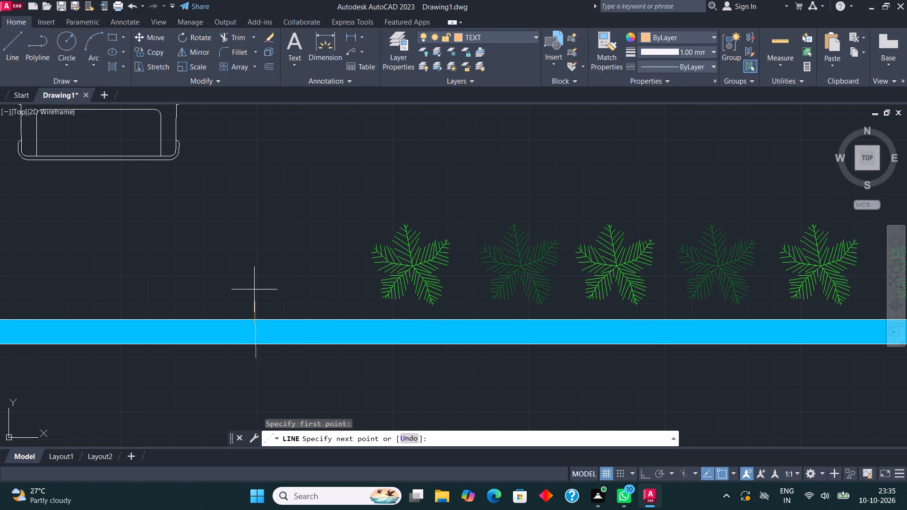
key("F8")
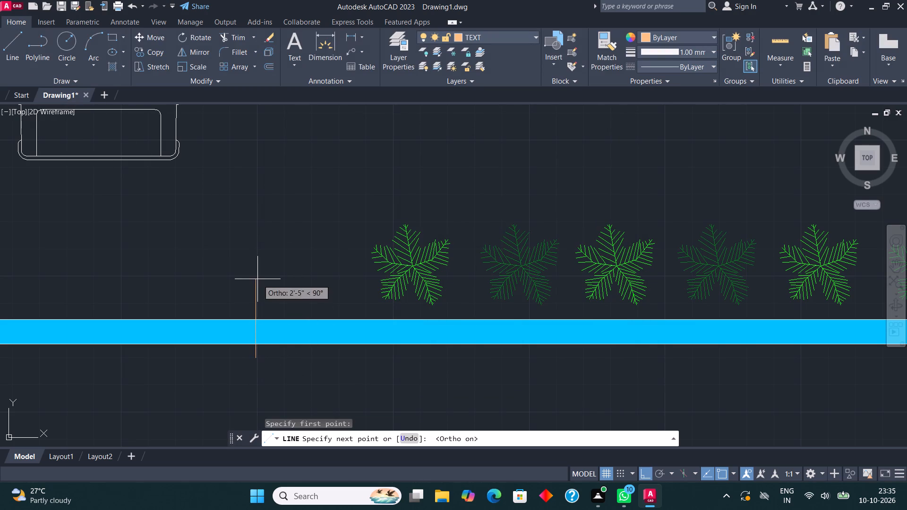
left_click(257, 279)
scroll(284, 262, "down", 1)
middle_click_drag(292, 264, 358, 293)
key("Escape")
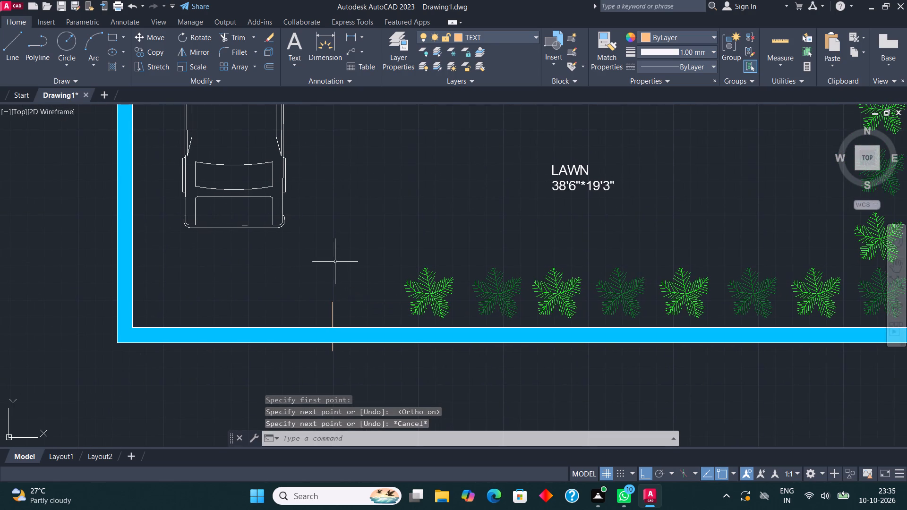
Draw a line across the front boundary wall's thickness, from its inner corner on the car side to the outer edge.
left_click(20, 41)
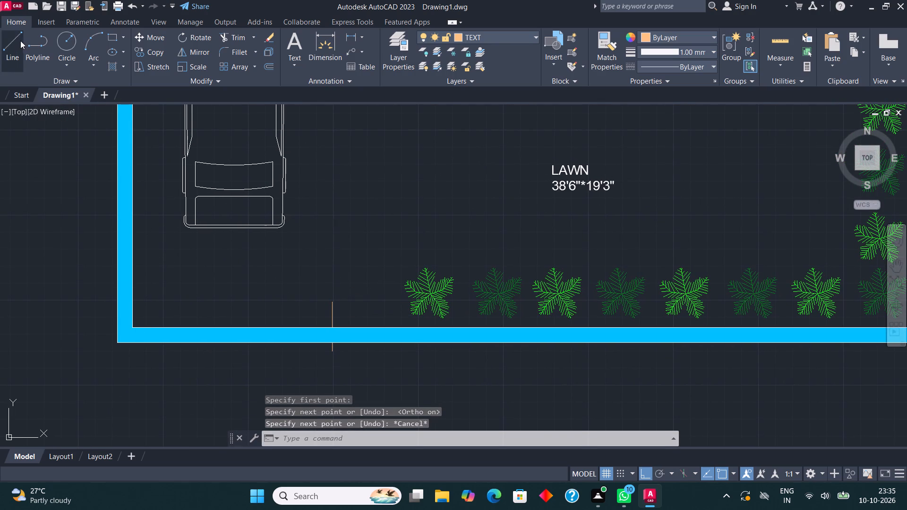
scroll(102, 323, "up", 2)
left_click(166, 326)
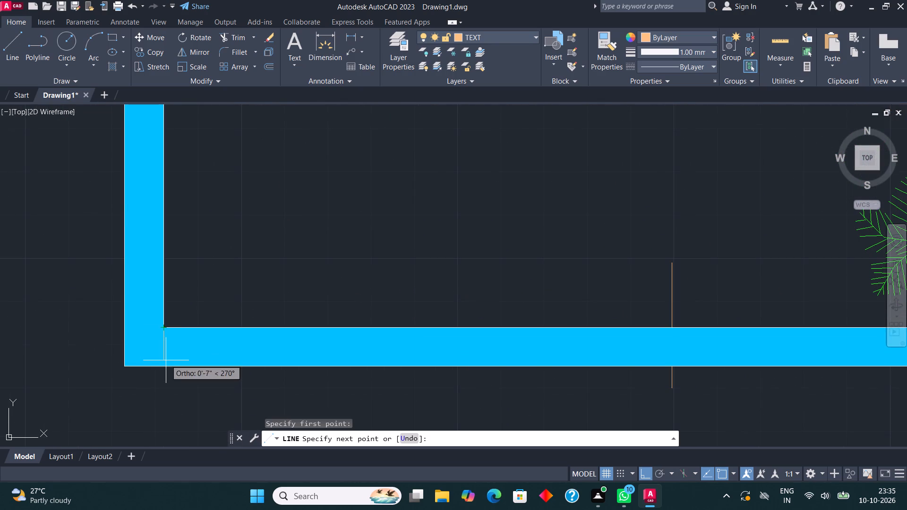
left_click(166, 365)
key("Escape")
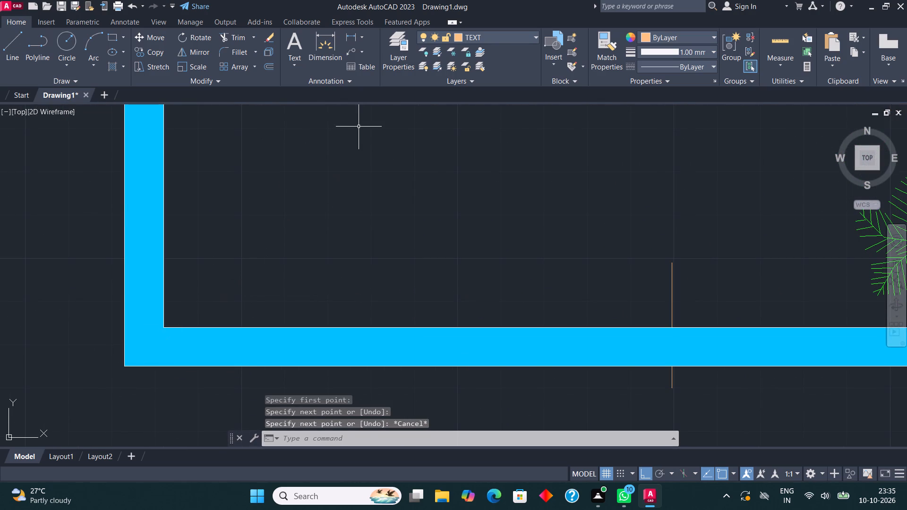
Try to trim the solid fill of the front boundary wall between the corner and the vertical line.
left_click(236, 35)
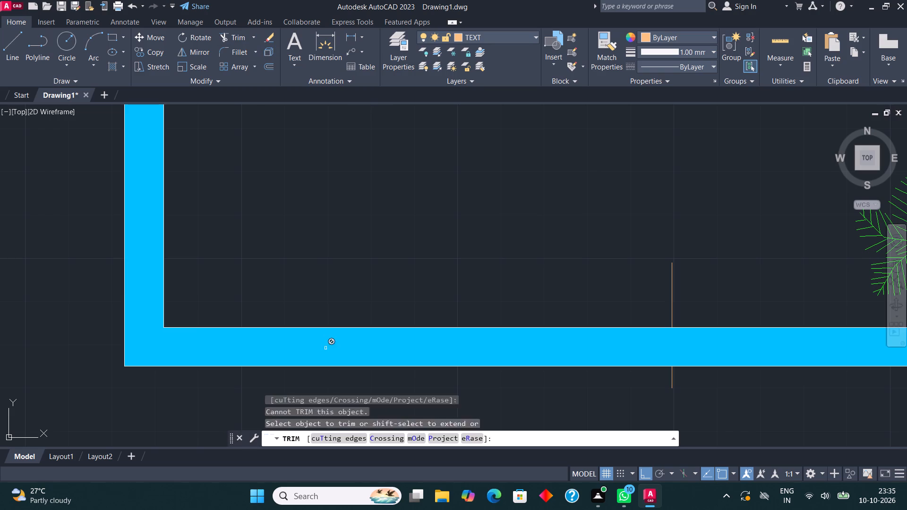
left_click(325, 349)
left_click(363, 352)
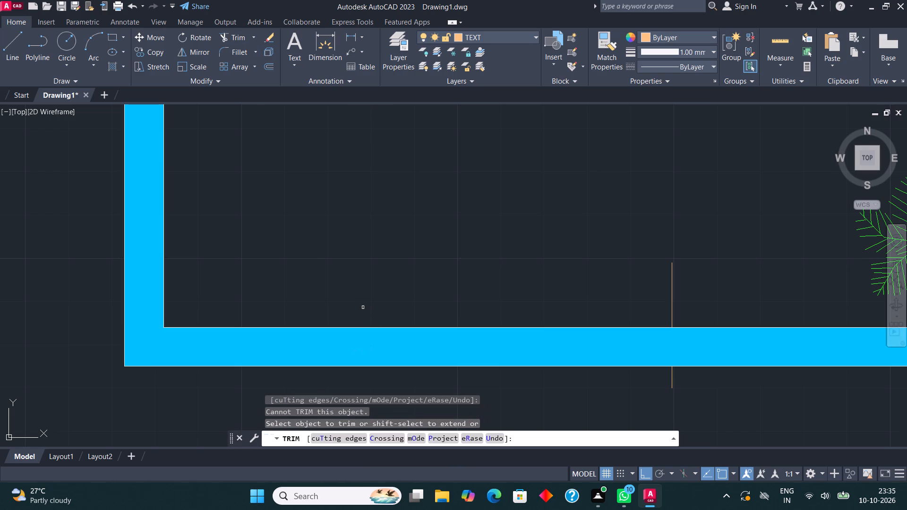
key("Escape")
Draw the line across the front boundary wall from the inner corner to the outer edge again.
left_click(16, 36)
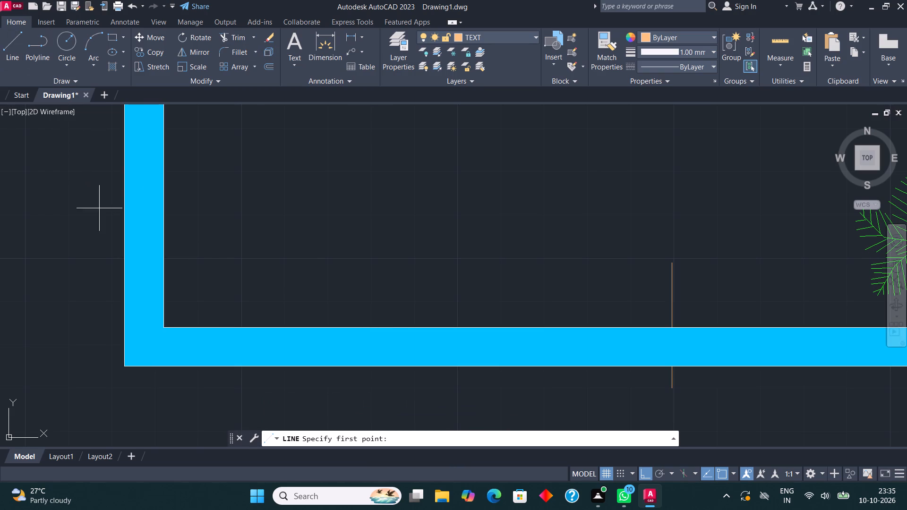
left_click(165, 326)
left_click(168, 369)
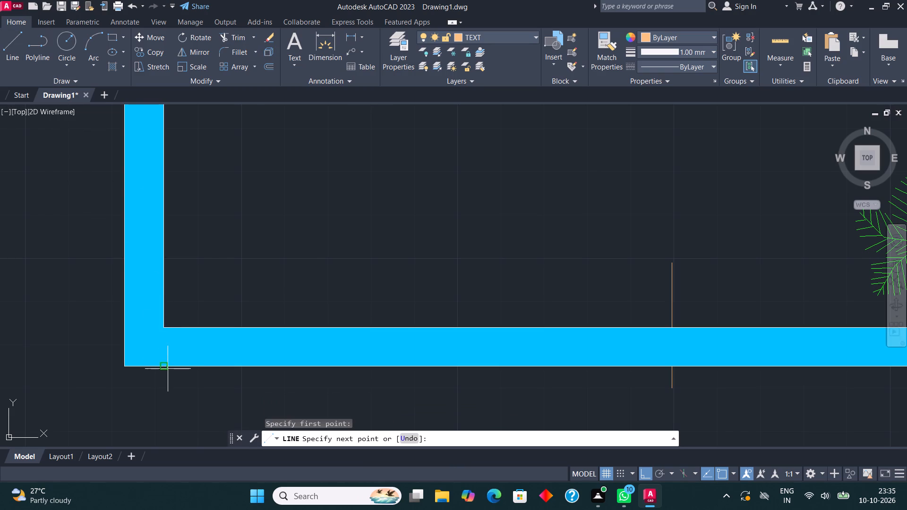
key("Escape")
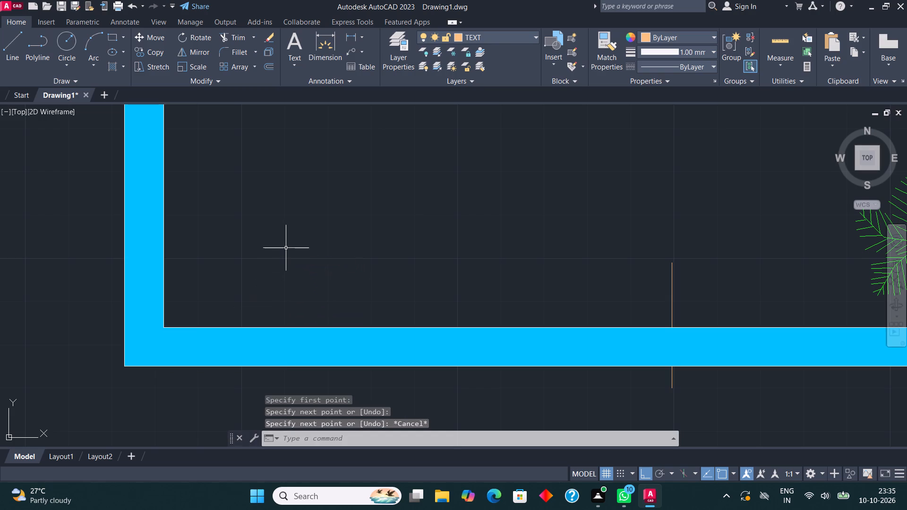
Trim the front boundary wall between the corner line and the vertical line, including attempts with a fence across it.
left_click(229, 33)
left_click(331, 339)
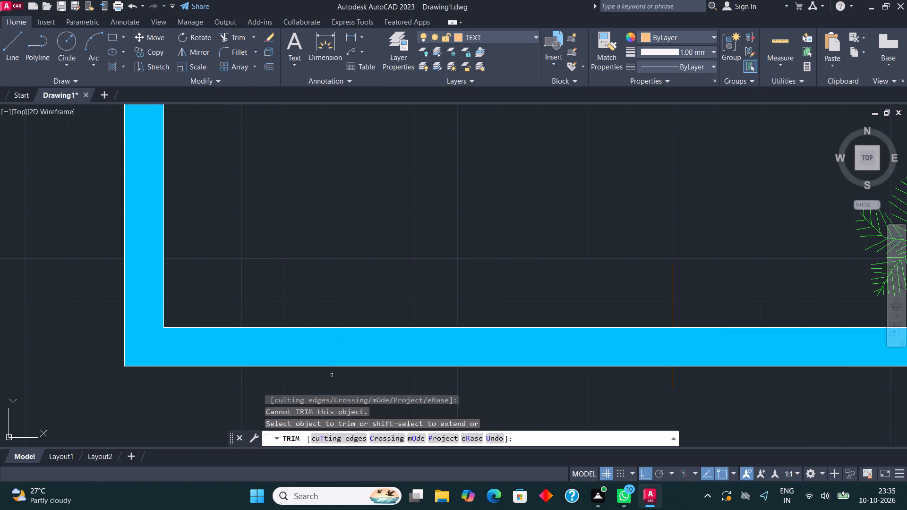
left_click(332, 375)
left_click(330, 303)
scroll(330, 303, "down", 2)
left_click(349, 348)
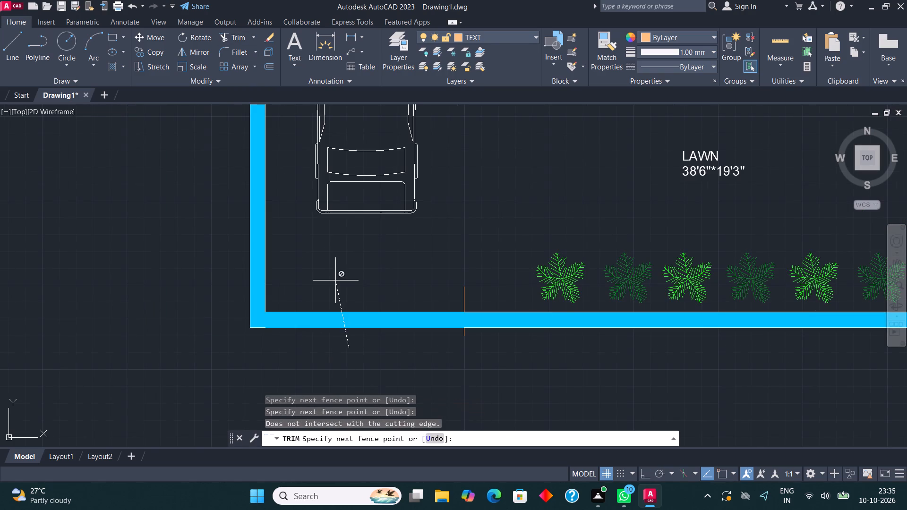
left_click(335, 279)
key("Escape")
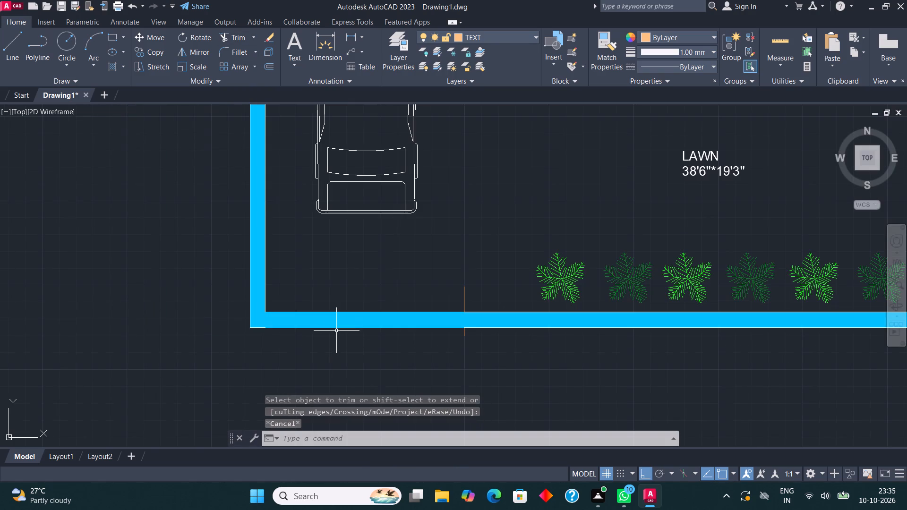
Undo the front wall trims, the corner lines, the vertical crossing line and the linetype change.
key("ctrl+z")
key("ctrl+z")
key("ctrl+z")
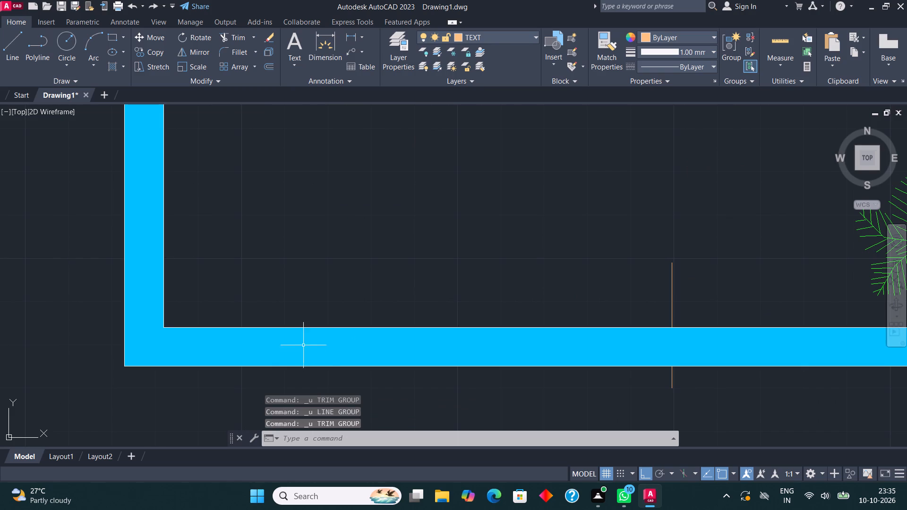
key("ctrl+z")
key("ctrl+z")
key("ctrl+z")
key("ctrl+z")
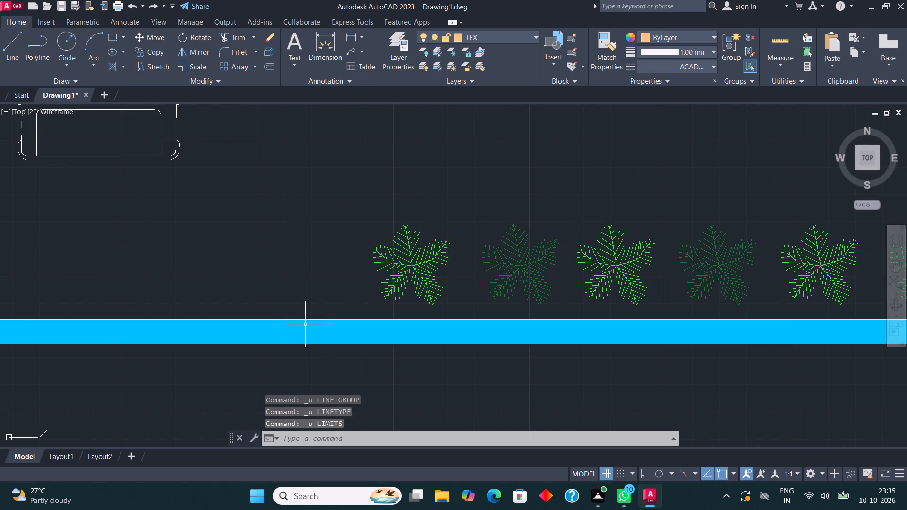
Undo the front wall trim, the layer change, the crossing line and the solid hatches of the outer boundary walls.
key("ctrl+z")
key("ctrl+z")
key("ctrl+z")
key("ctrl+z")
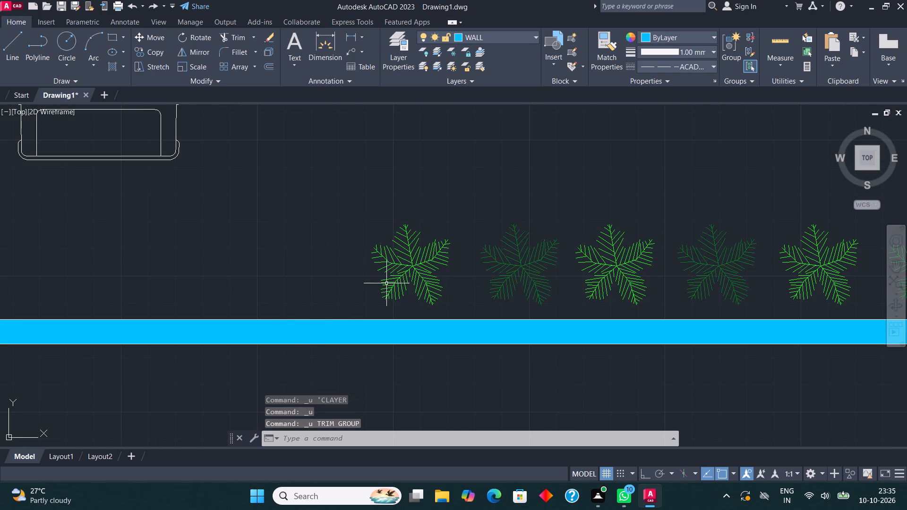
key("ctrl+z")
key("ctrl+z")
key("ctrl+z")
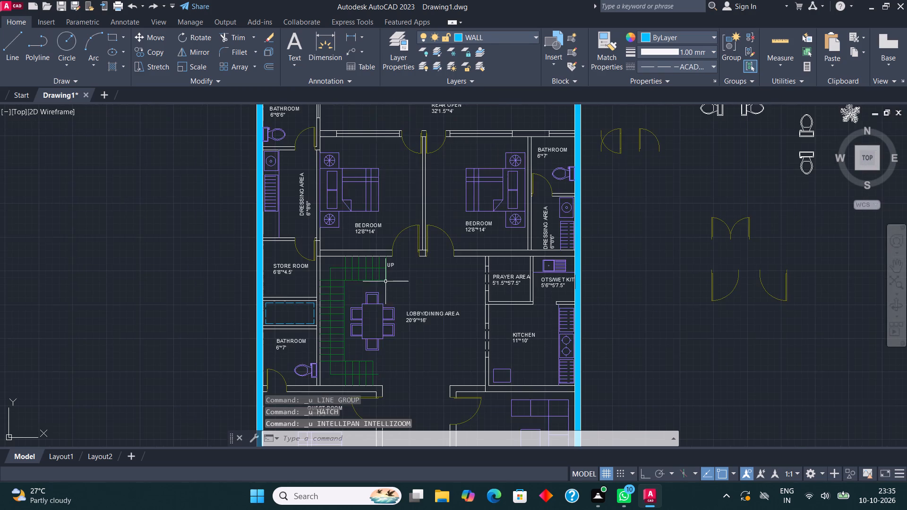
key("ctrl+z")
key("ctrl+z")
On layer 0, draw a line across the front boundary wall at the car-side corner, from the inner corner to the outer edge.
scroll(385, 286, "down", 4)
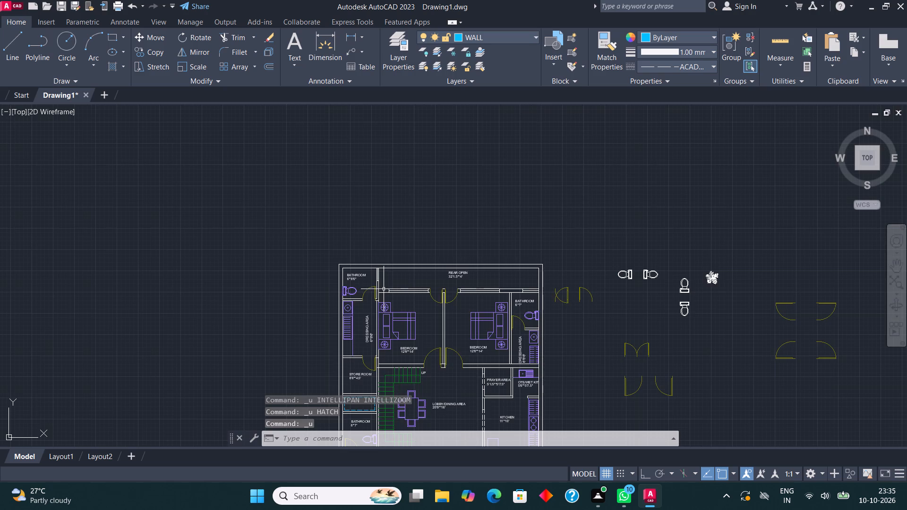
scroll(382, 296, "down", 4)
scroll(392, 376, "up", 4)
middle_click_drag(286, 199, 287, 265)
scroll(278, 262, "up", 2)
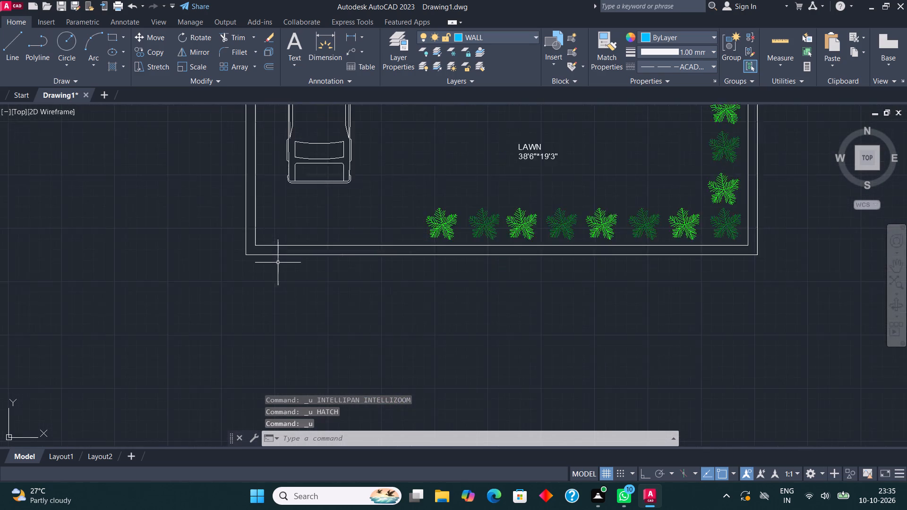
scroll(278, 263, "up", 1)
left_click(480, 35)
left_click(480, 51)
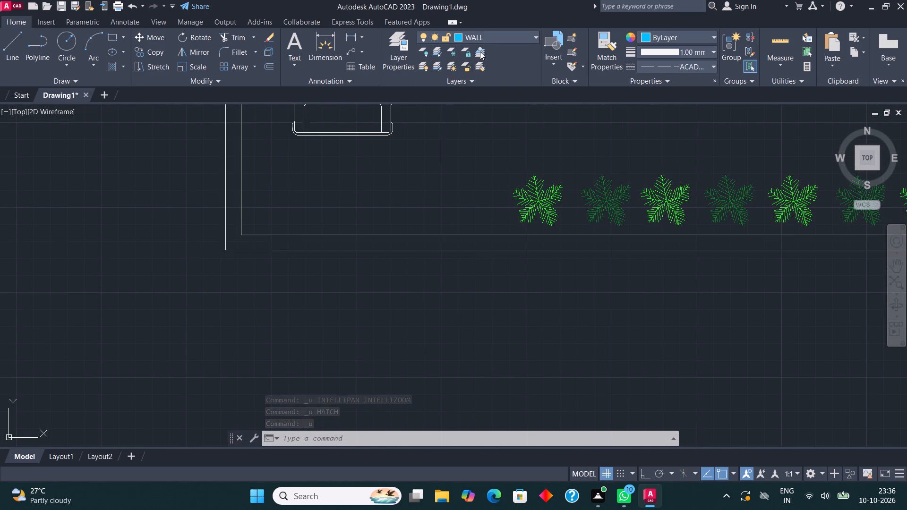
middle_click_drag(410, 159, 396, 245)
left_click(17, 40)
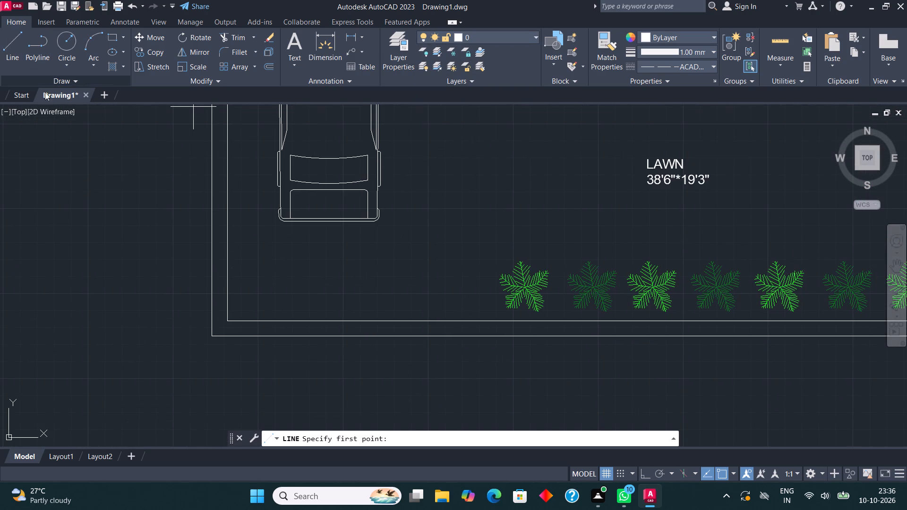
left_click(225, 322)
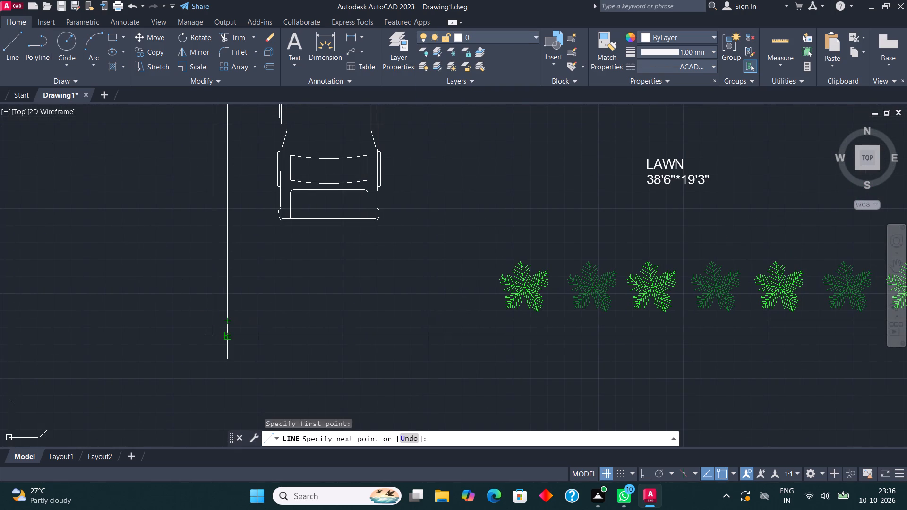
left_click(225, 338)
Draw a second line across the front boundary wall, between the car and the first plant of the front row.
left_click(15, 46)
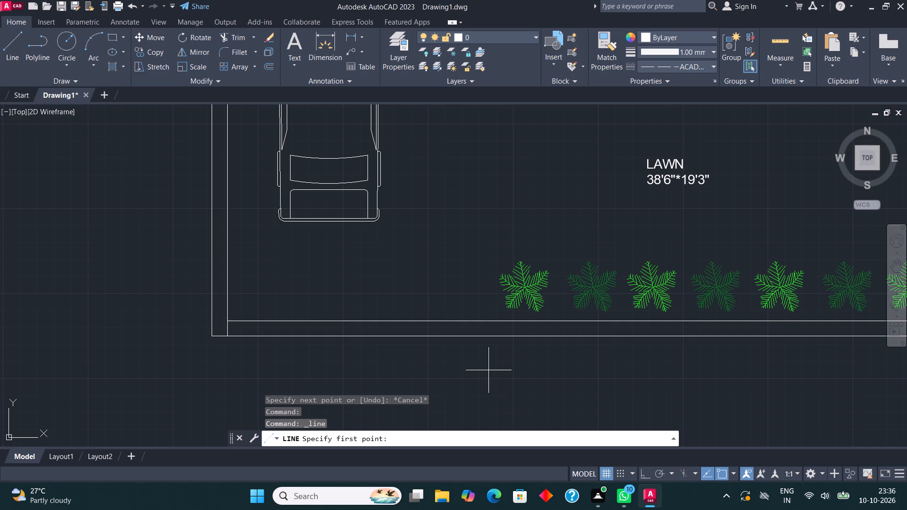
left_click(462, 323)
left_click(462, 336)
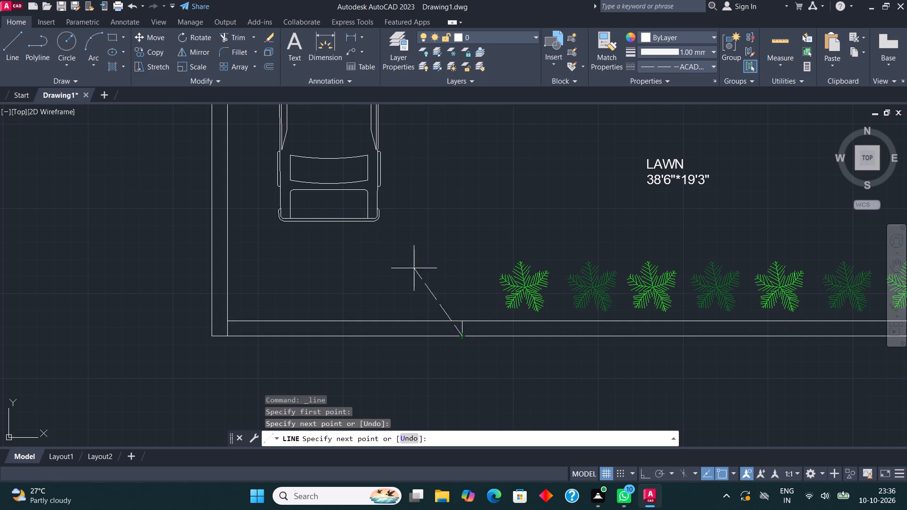
key("space")
Trim both front boundary wall lines between the two crossing lines to open the gateway.
left_click(244, 33)
left_click(311, 286)
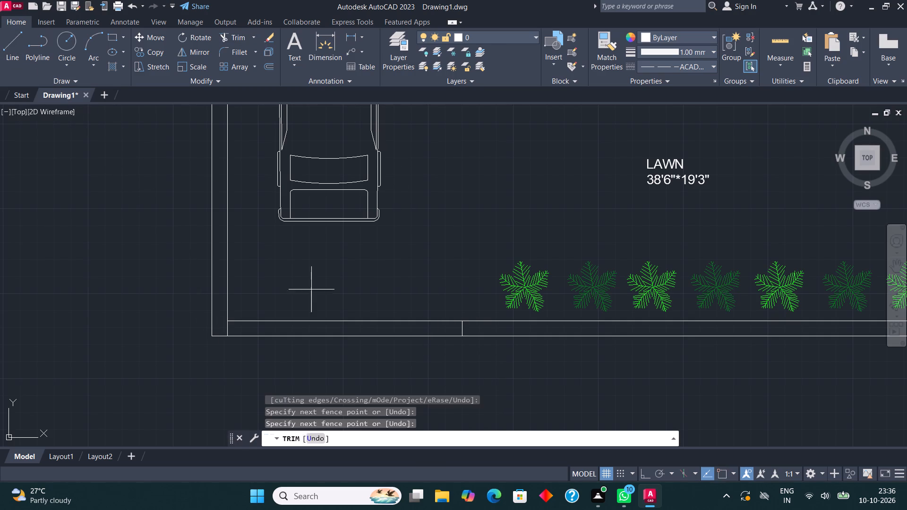
left_click(304, 363)
key("Escape")
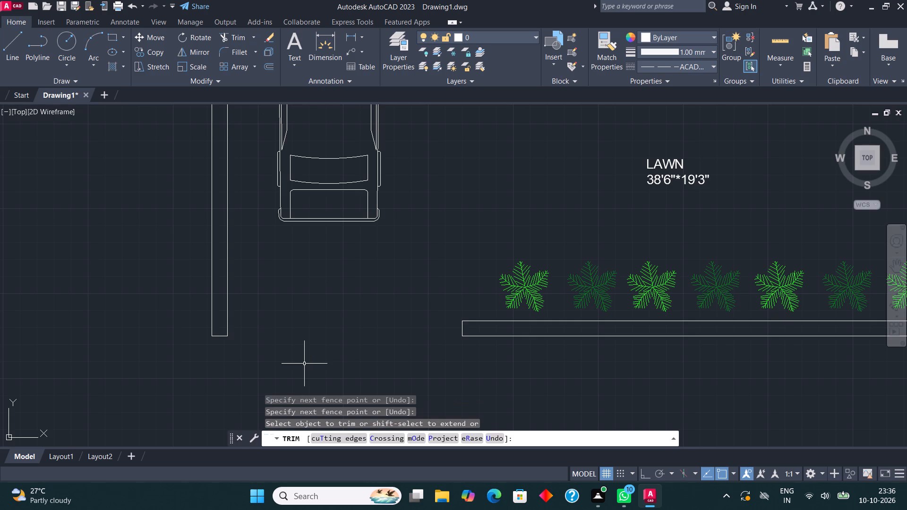
Set the current linetype to ByLayer in the Linetype Manager.
type("LI")
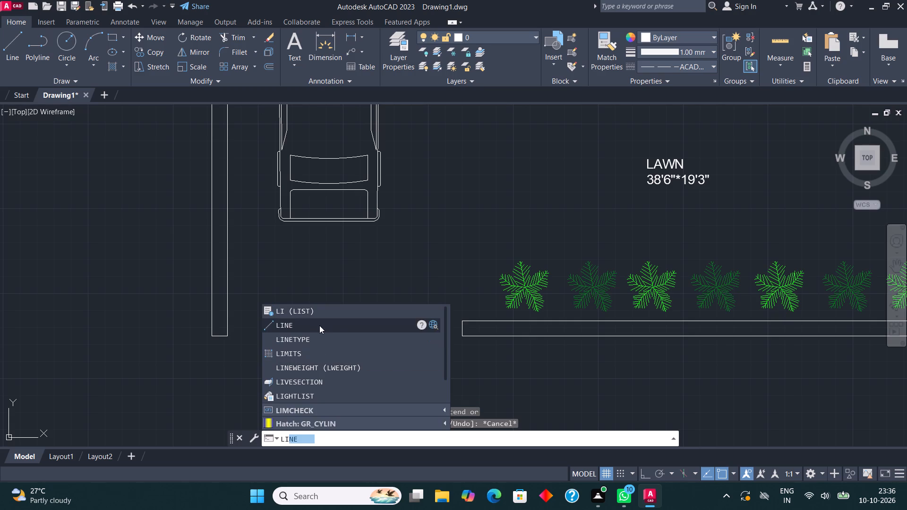
left_click(317, 335)
left_click(410, 203)
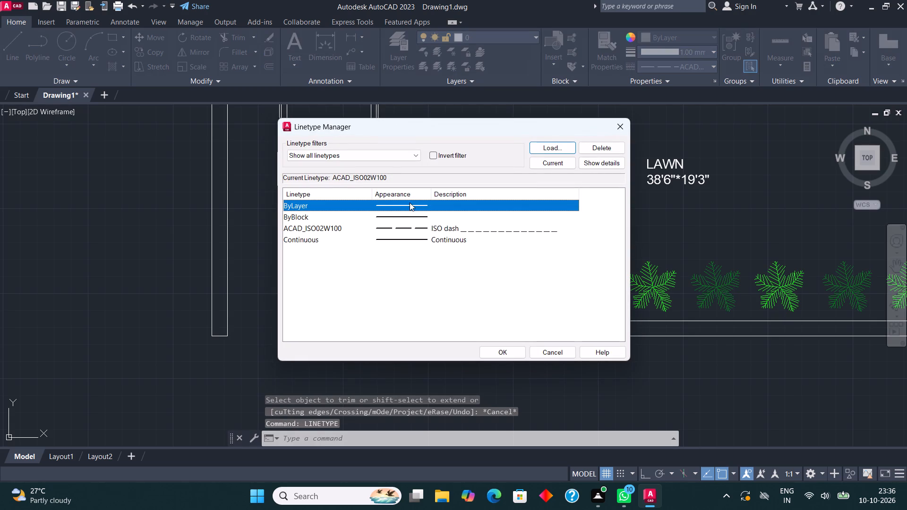
left_click(551, 160)
left_click(499, 348)
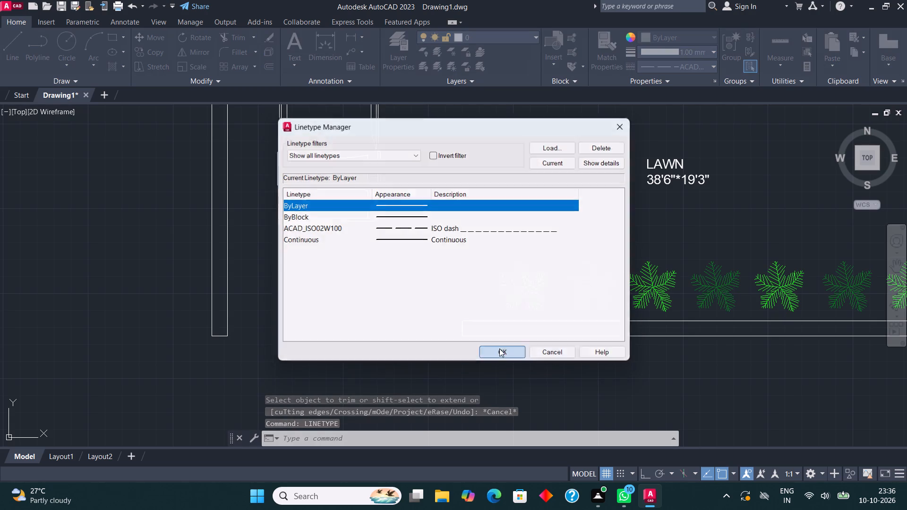
On the WALL layer, start a SOLID hatch in the short bedroom rear wall piece next to the 6'*8'6" bathroom.
scroll(429, 238, "down", 1)
middle_click_drag(449, 291, 444, 416)
scroll(410, 380, "down", 3)
middle_click_drag(426, 245, 426, 249)
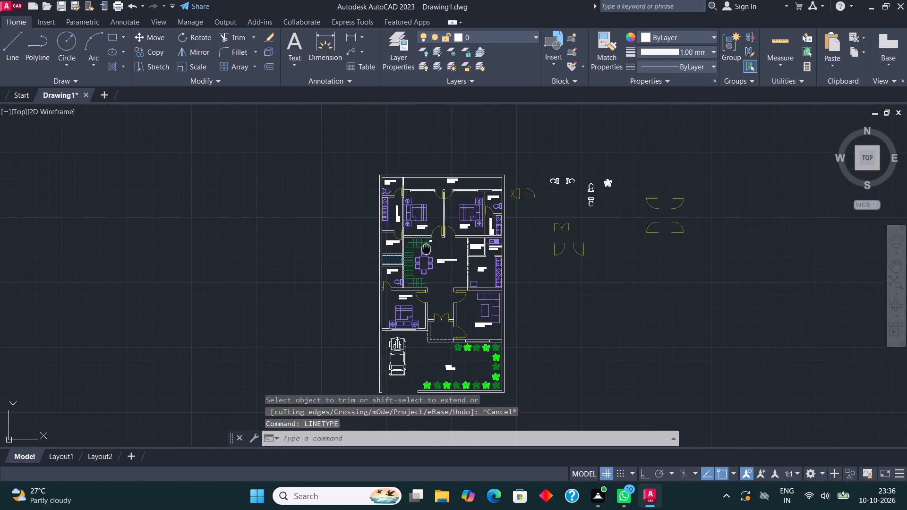
middle_click_drag(426, 249, 426, 310)
scroll(425, 243, "up", 3)
left_click(492, 35)
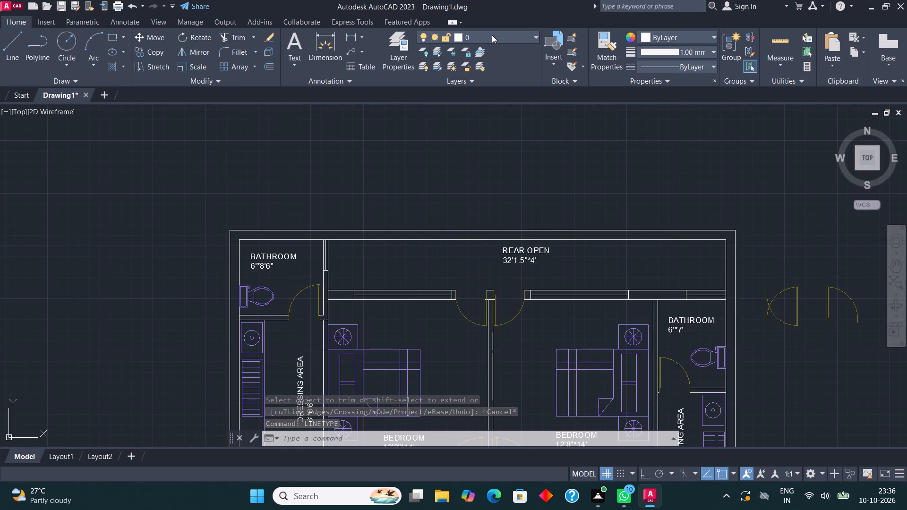
left_click(490, 136)
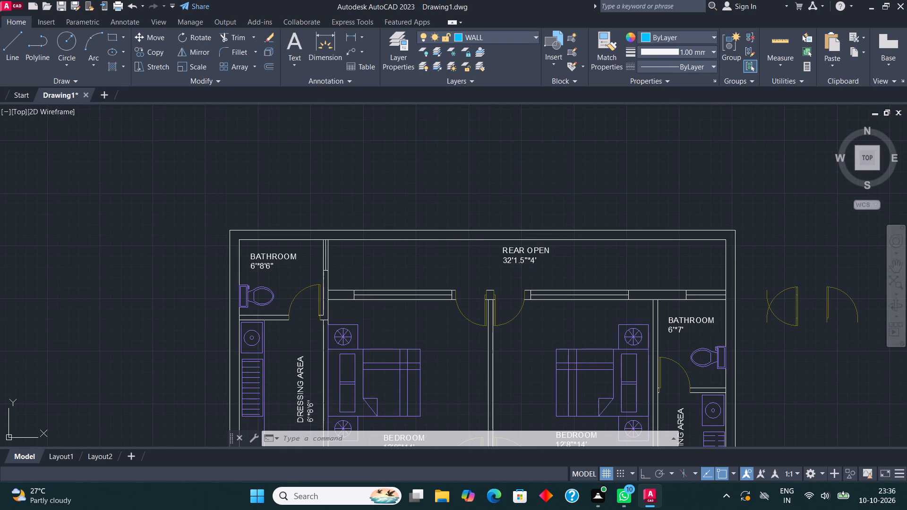
key("h")
key("Return")
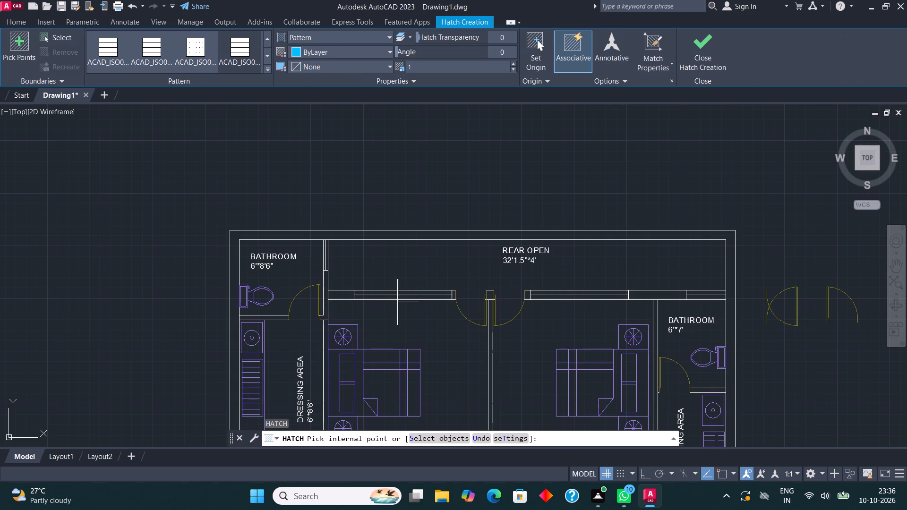
left_click(345, 295)
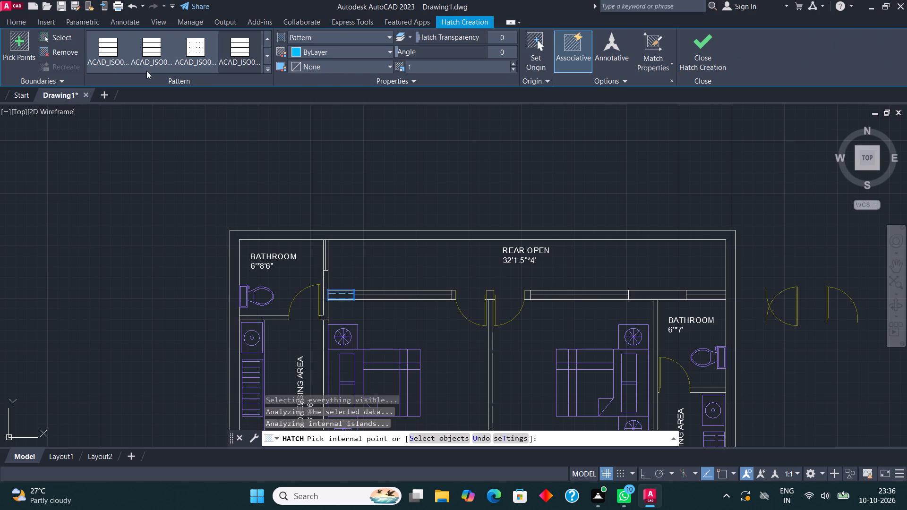
left_click_drag(262, 36, 269, 36)
left_click(266, 35)
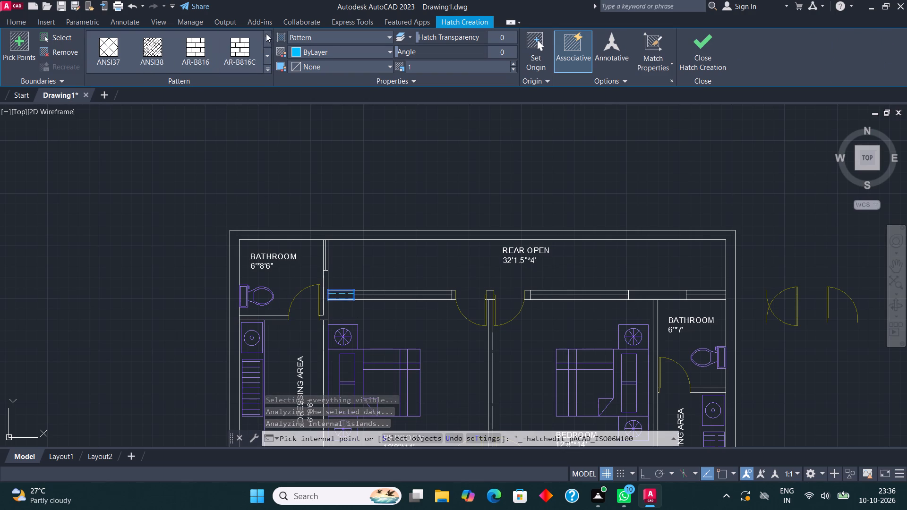
left_click(271, 35)
left_click(125, 42)
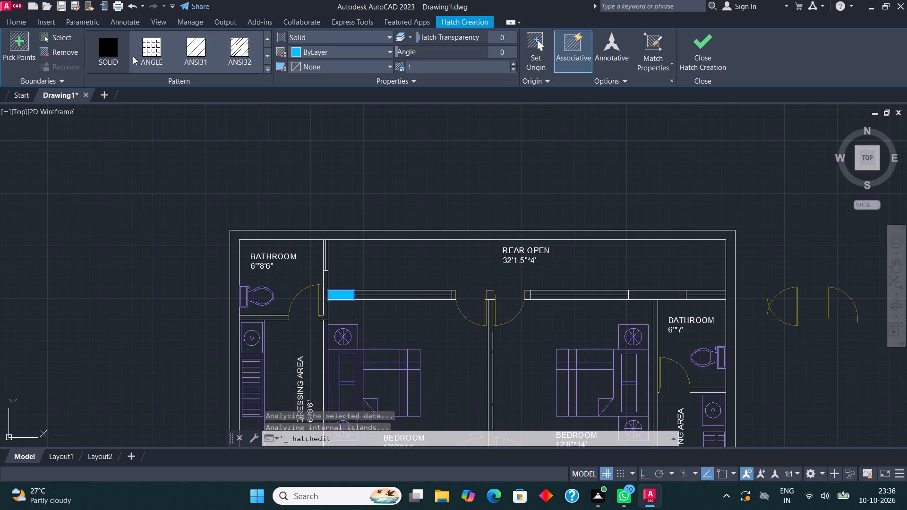
Solid-fill the 6'*8'6" bathroom's side wall and the wall below its toilet, and try filling the rear boundary wall.
scroll(312, 307, "up", 2)
left_click(340, 293)
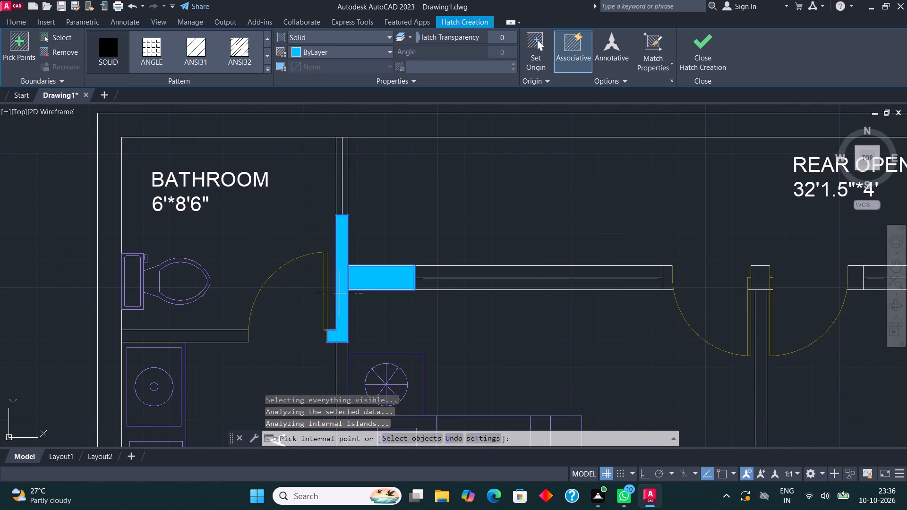
left_click(202, 335)
left_click(304, 135)
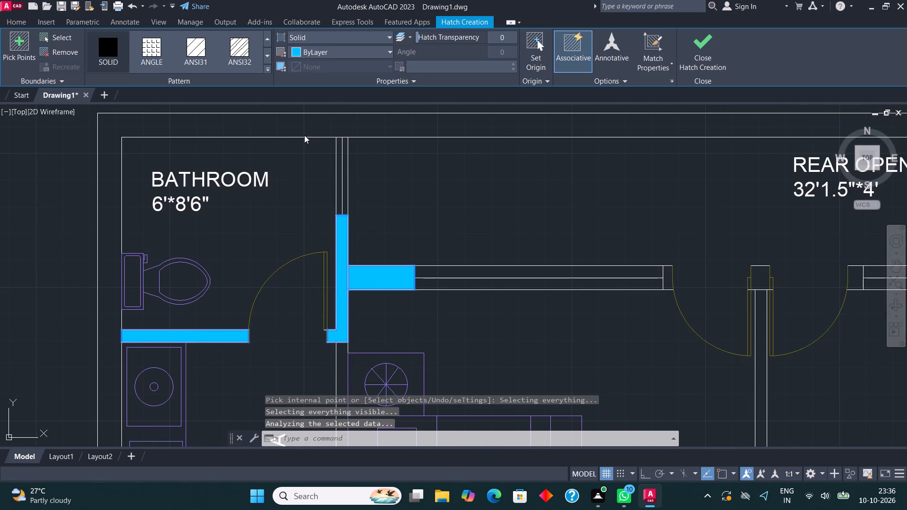
left_click(564, 271)
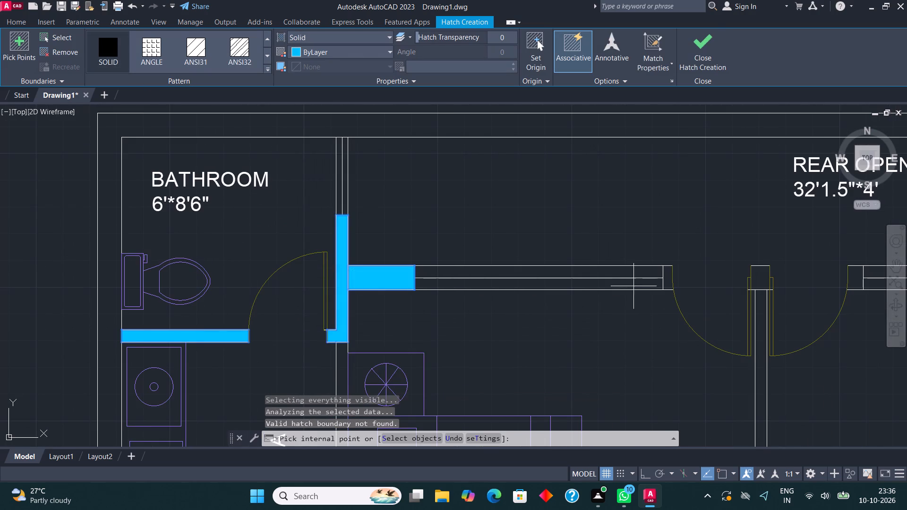
Solid-fill the remaining bedroom rear wall pieces beside the doors and near the 6'*7' bathroom, retrying the rear boundary wall in between.
left_click(669, 281)
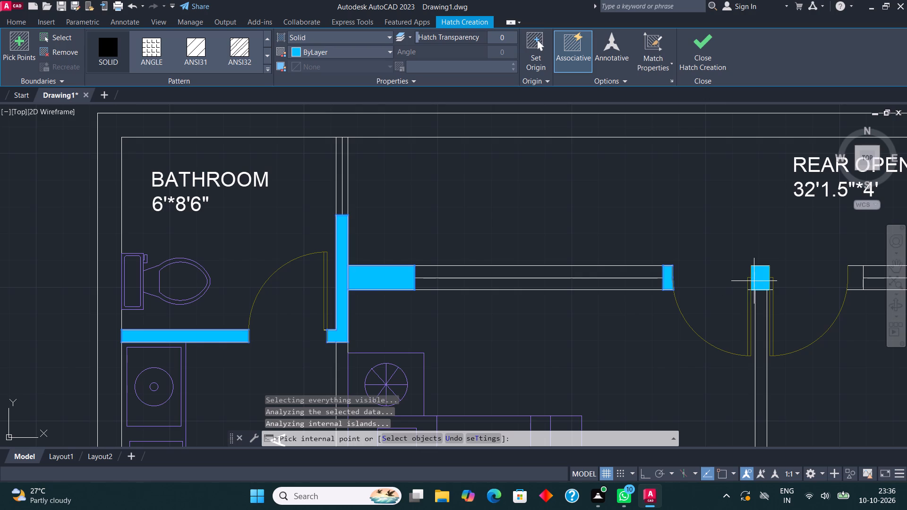
left_click(754, 281)
left_click(541, 121)
left_click(588, 160)
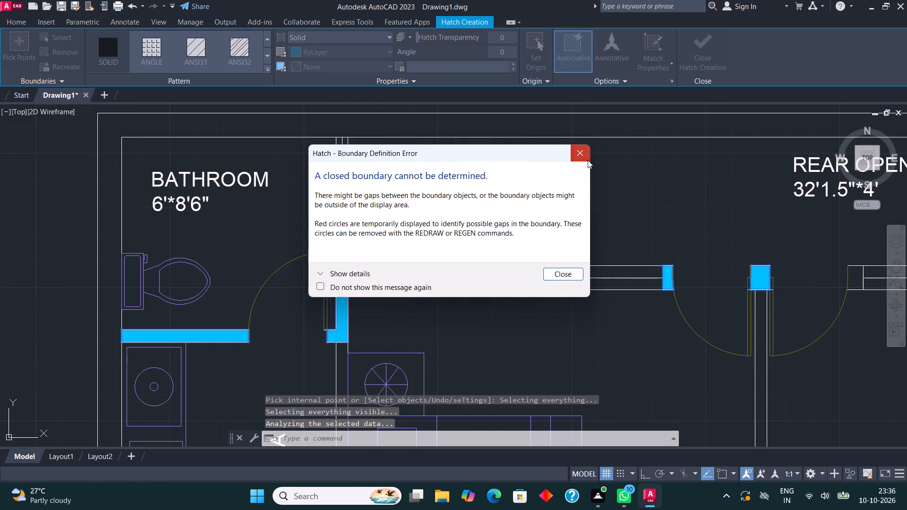
scroll(396, 207, "down", 3)
scroll(586, 225, "up", 2)
left_click(589, 232)
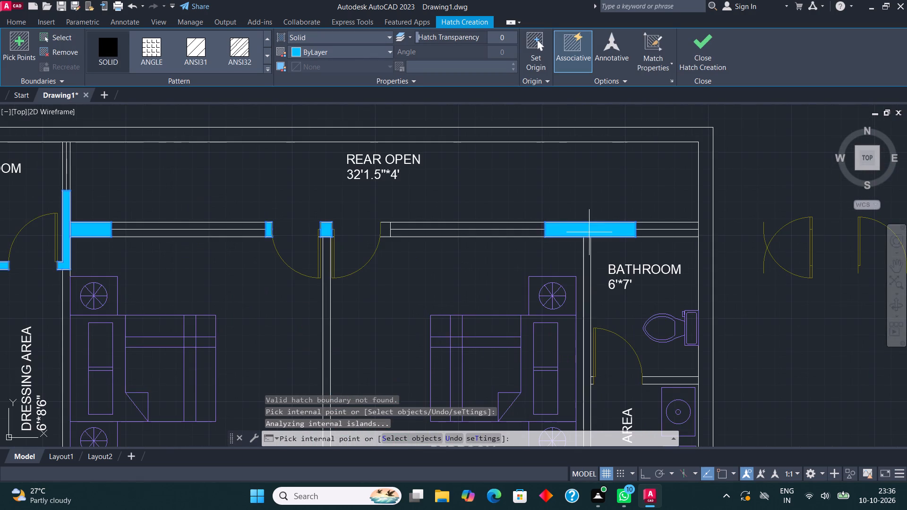
left_click(383, 233)
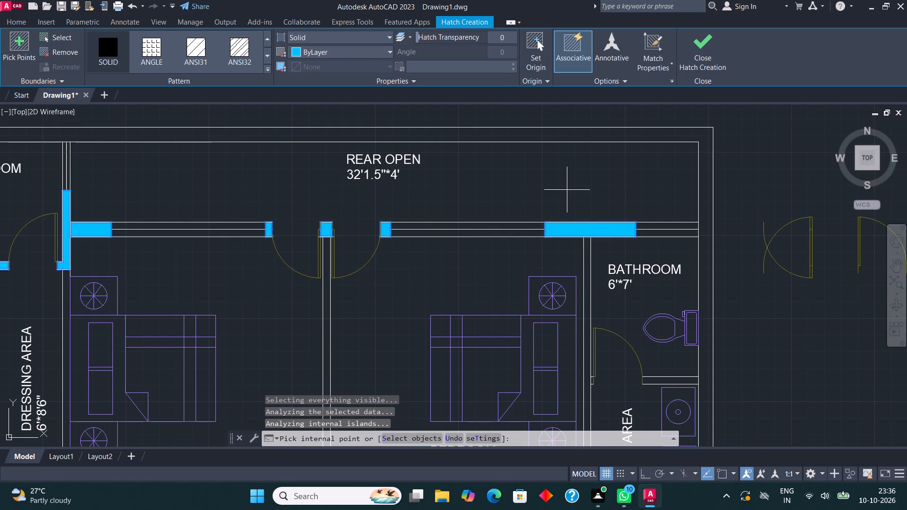
Solid-fill the partition between the rear 6'*7' bathroom and its dressing area, and the long wall separating them from the bedroom.
scroll(570, 204, "down", 1)
scroll(584, 296, "up", 4)
left_click(561, 374)
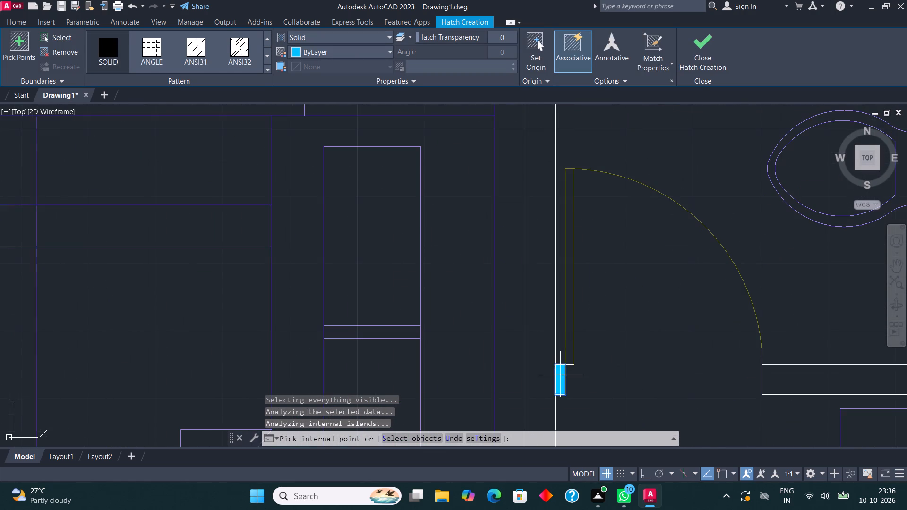
scroll(535, 226, "down", 3)
scroll(640, 295, "up", 2)
left_click(642, 280)
scroll(557, 218, "down", 3)
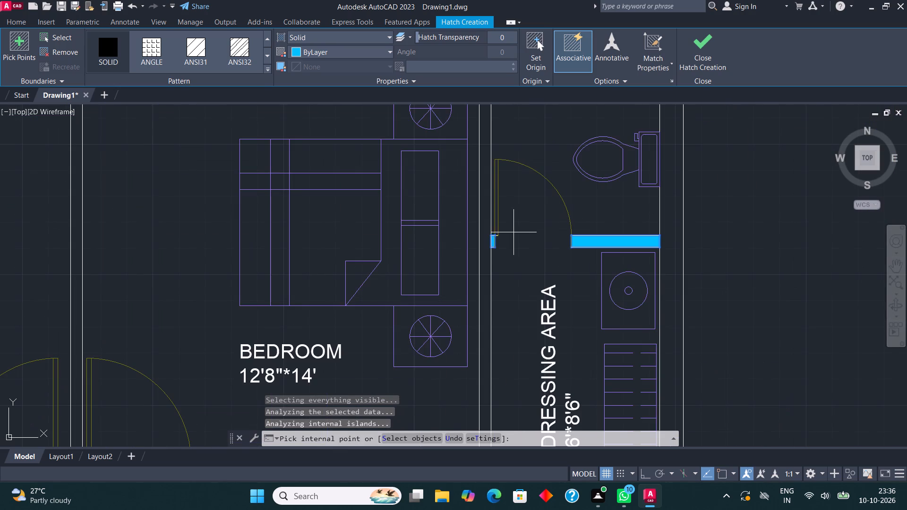
left_click(486, 224)
Solid-fill the wall between the two 12'8"*14' bedrooms and the pier between their lobby doors.
scroll(486, 224, "down", 4)
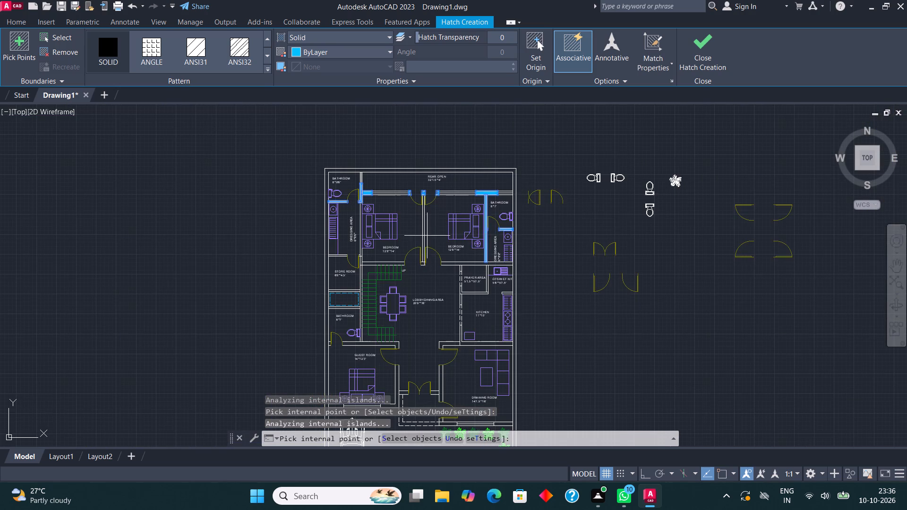
scroll(427, 236, "up", 2)
left_click(414, 218)
scroll(415, 308, "up", 3)
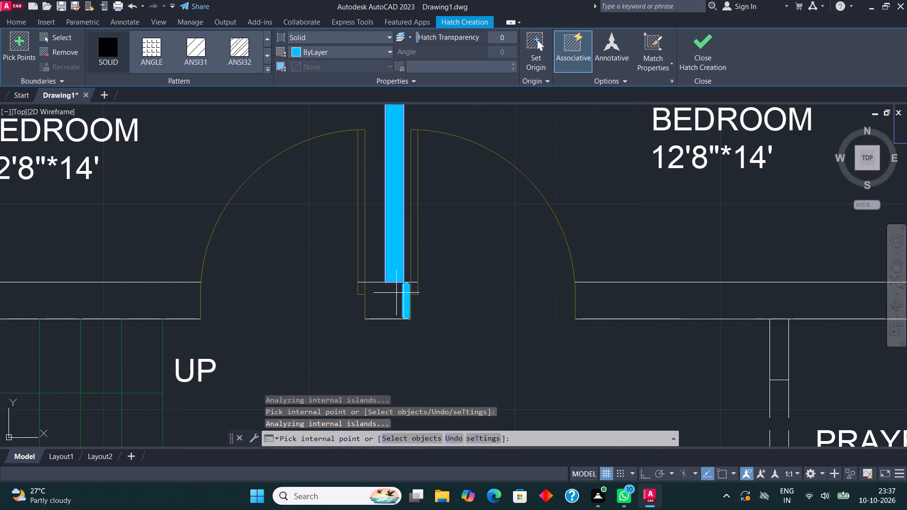
left_click(395, 292)
left_click(407, 305)
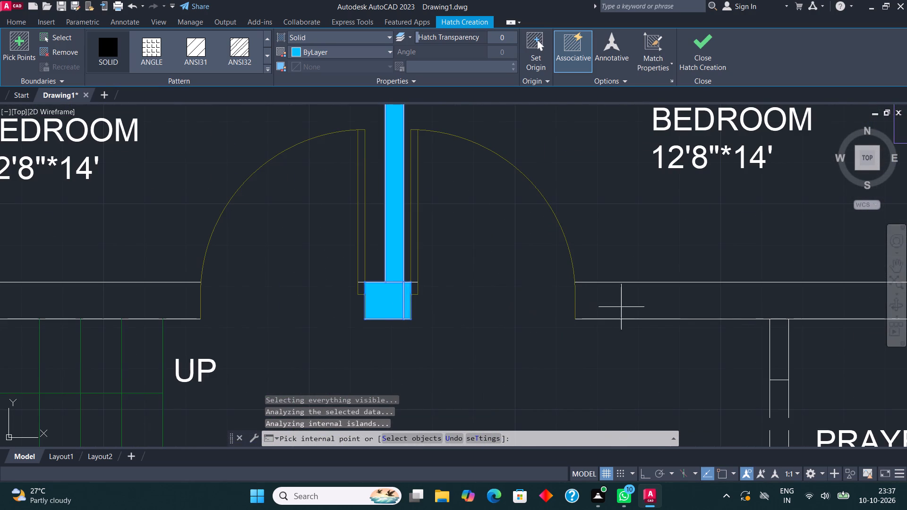
Solid-fill the two wall lengths separating the bedrooms from the lobby, on either side of the bedroom doors.
left_click(641, 304)
scroll(562, 304, "down", 2)
left_click(340, 305)
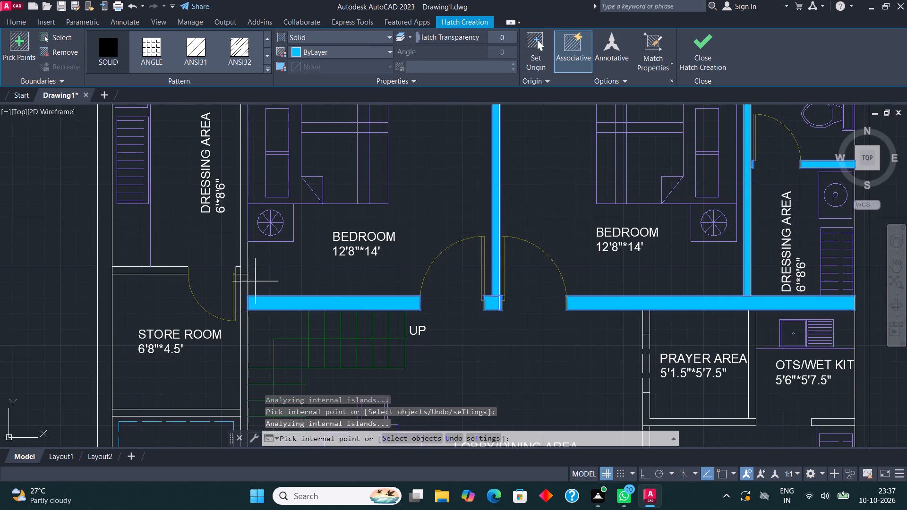
Solid-fill the wall running alongside the store room and the small jamb at the store room door.
scroll(250, 281, "up", 1)
left_click(238, 286)
scroll(230, 266, "up", 3)
left_click(230, 266)
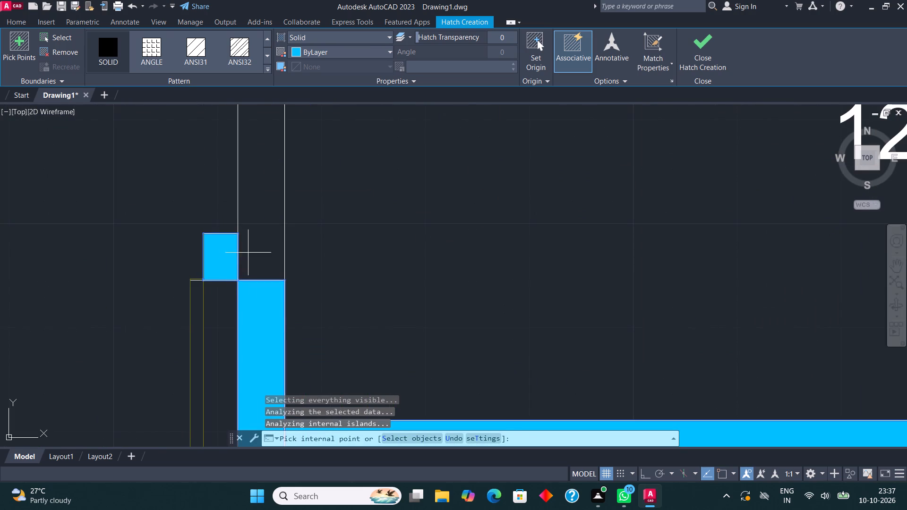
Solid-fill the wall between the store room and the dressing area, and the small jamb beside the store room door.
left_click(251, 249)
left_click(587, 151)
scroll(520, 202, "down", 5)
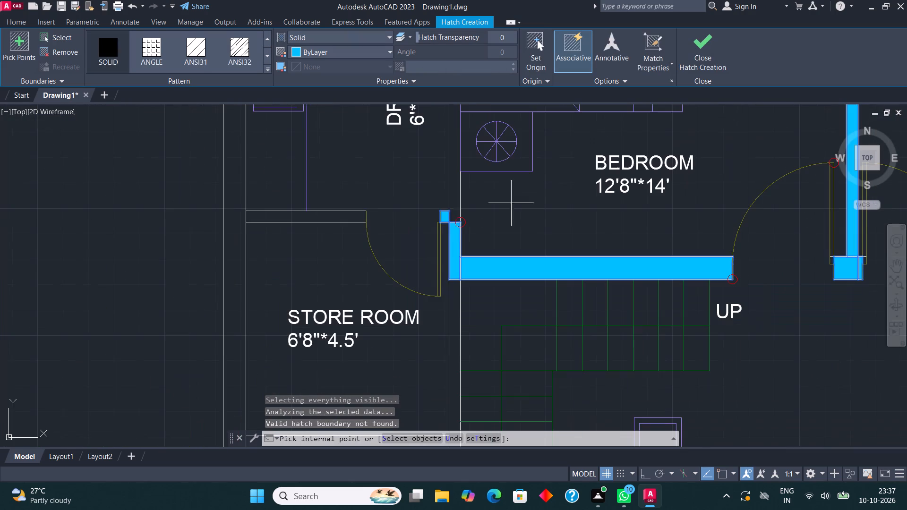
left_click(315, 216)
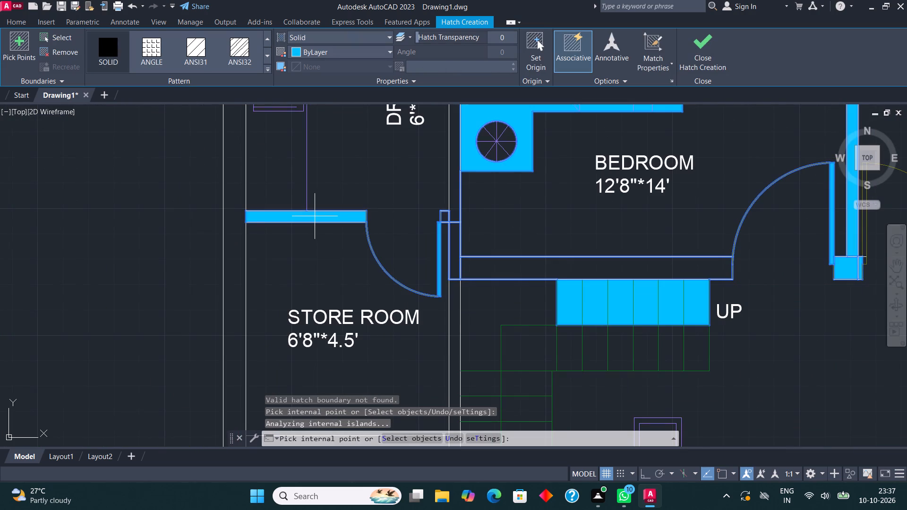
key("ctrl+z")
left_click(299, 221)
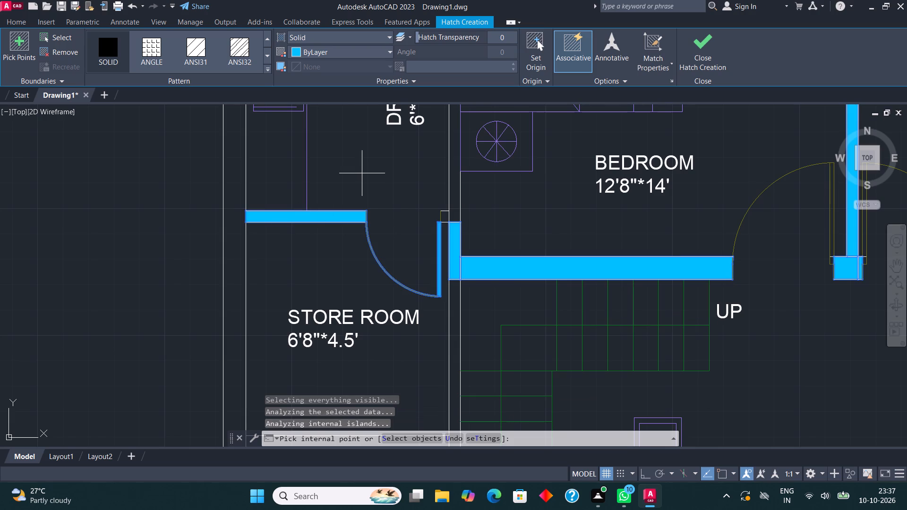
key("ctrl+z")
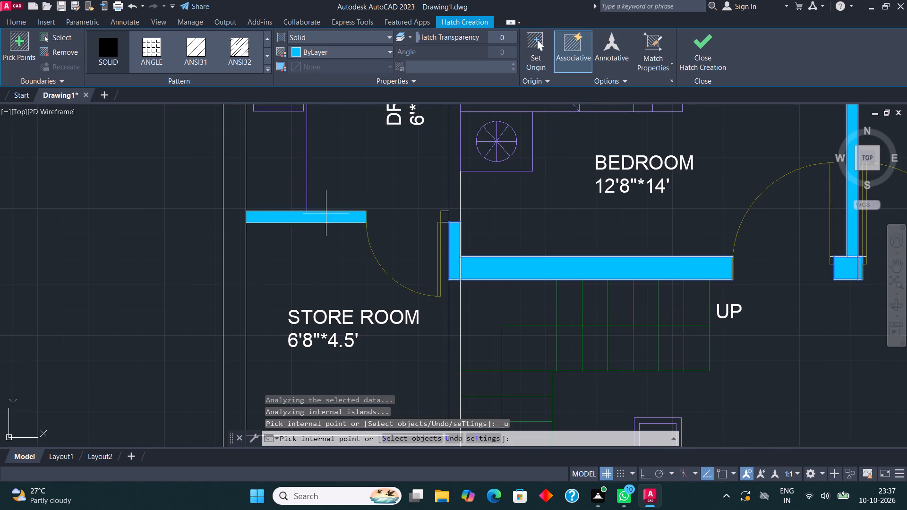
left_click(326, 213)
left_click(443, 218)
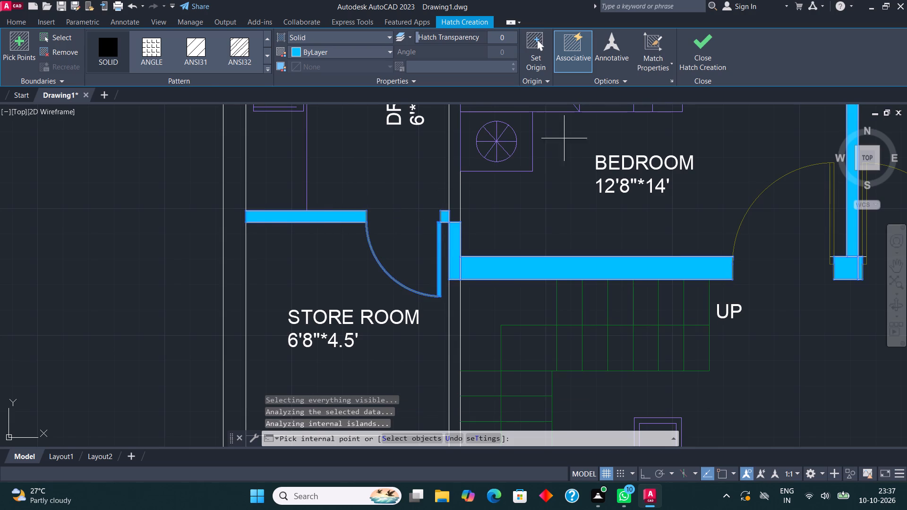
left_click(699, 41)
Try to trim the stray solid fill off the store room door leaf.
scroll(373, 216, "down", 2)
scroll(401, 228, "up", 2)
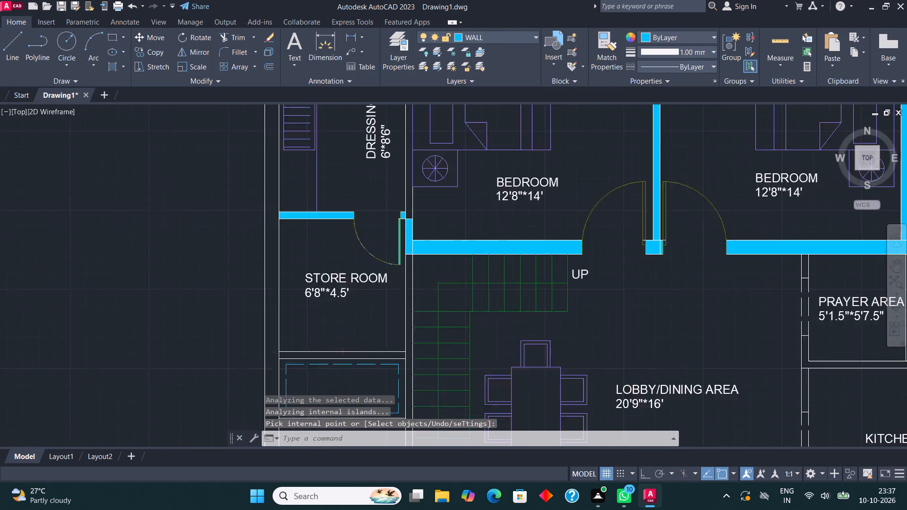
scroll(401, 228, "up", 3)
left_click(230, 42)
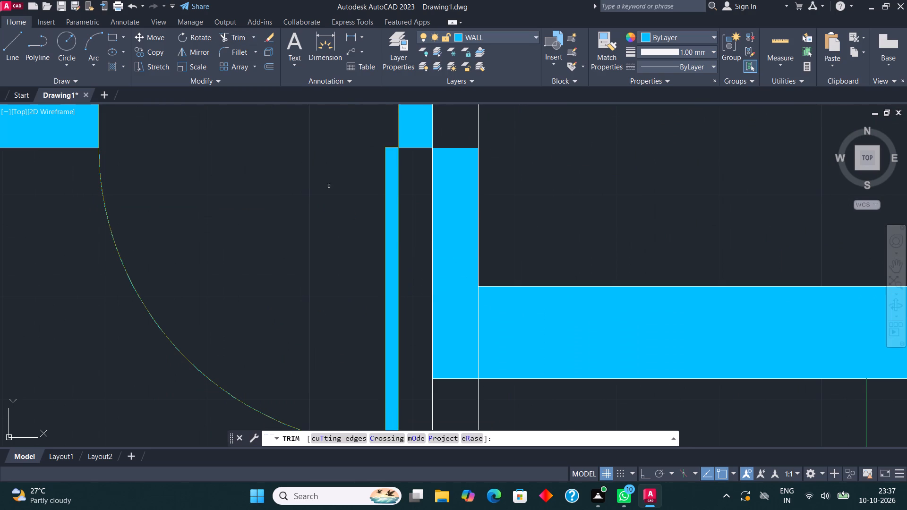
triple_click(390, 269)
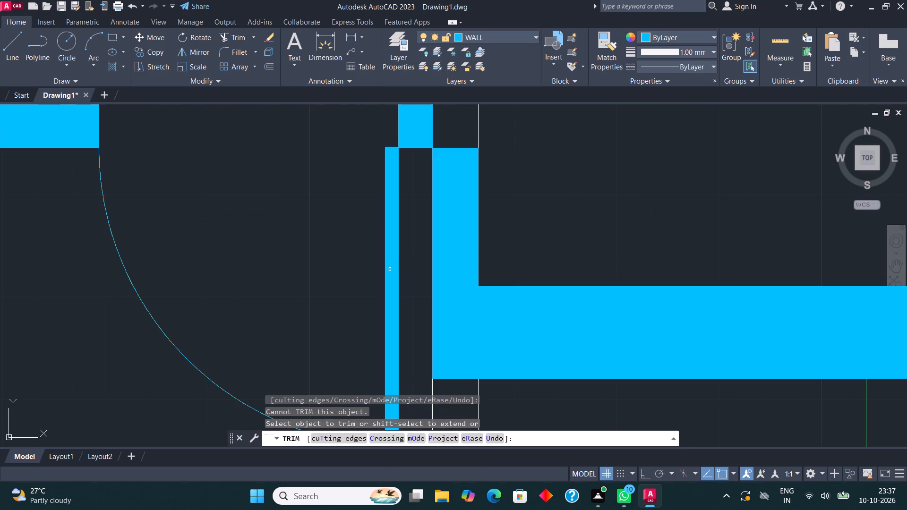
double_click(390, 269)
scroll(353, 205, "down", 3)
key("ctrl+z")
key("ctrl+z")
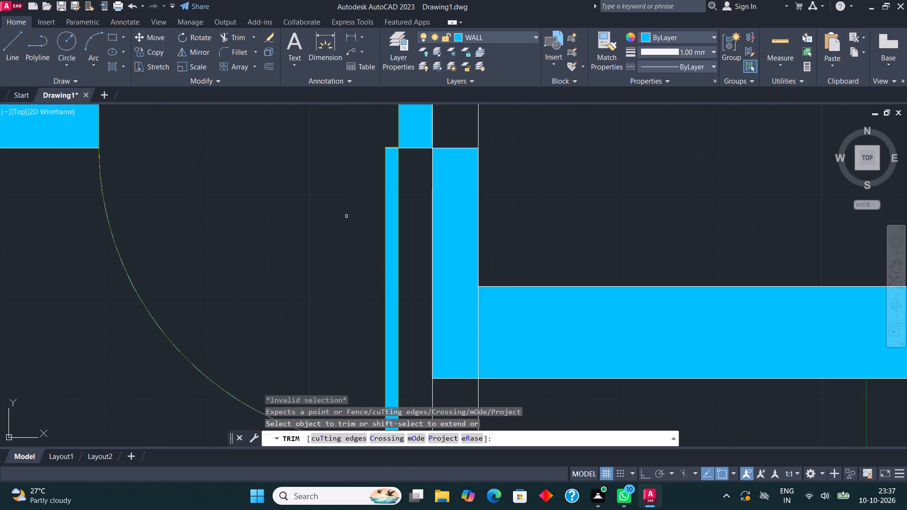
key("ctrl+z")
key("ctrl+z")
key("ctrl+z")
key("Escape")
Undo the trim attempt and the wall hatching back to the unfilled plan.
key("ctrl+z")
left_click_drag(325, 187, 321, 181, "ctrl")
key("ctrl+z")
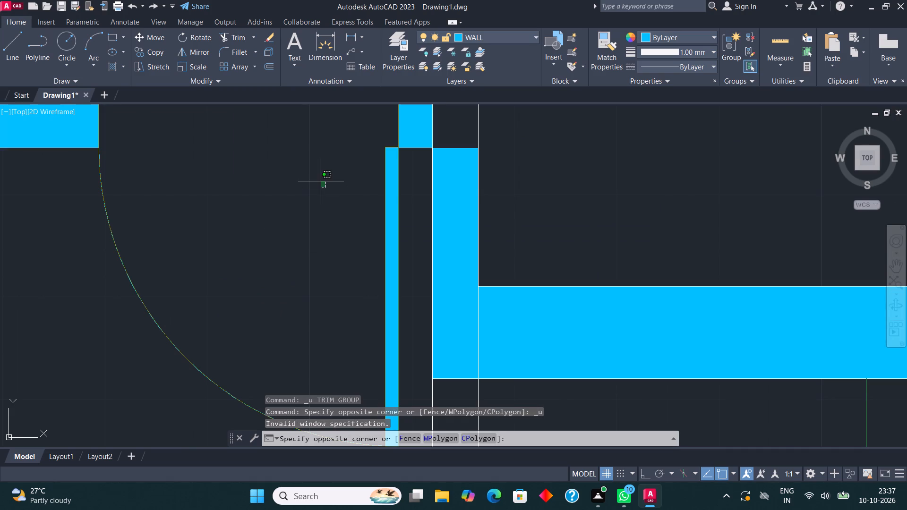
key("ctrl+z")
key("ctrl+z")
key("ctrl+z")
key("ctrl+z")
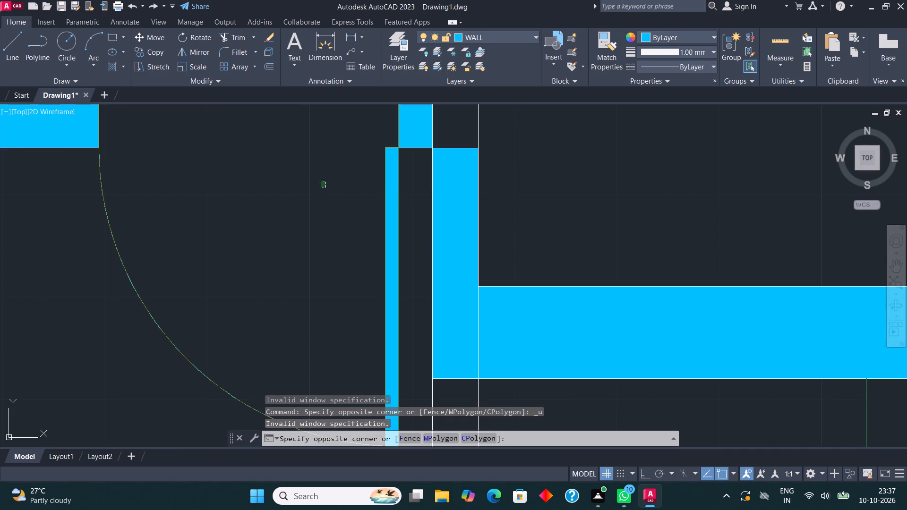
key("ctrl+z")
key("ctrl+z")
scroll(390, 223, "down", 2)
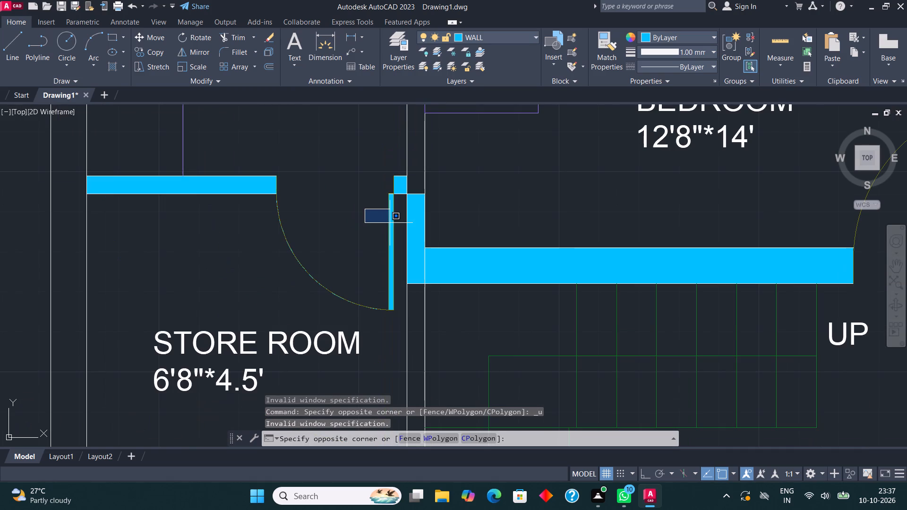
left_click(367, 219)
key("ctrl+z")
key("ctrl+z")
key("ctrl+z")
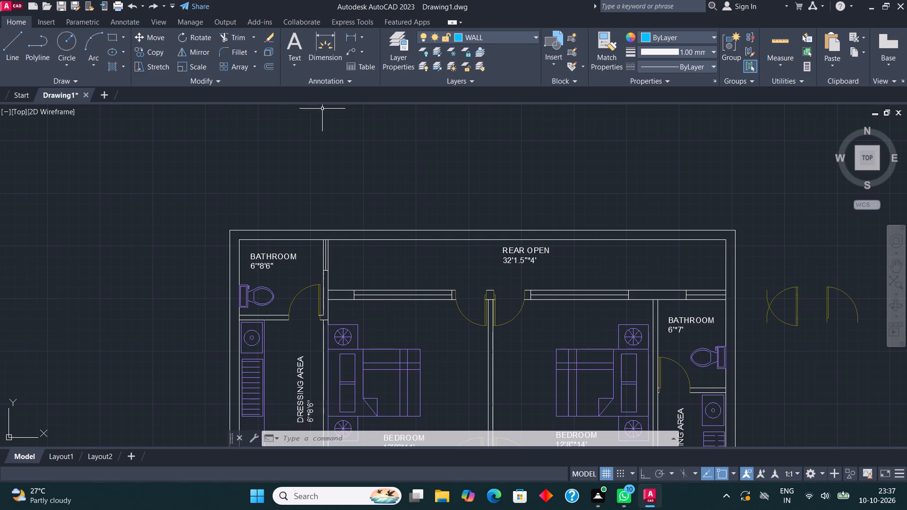
Hatch the rear wall piece at the 6'*8'6" bathroom end of the bedroom with the SOLID pattern.
key("h")
key("Return")
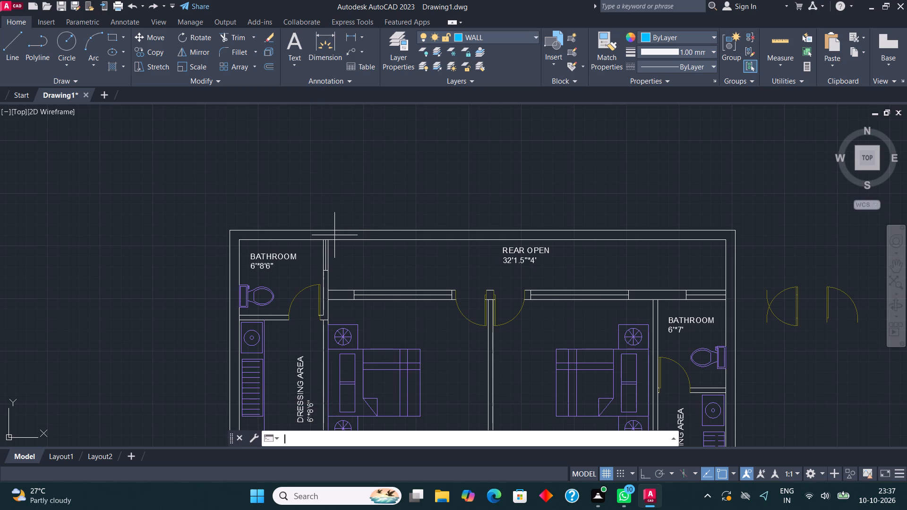
left_click(335, 235)
left_click(586, 145)
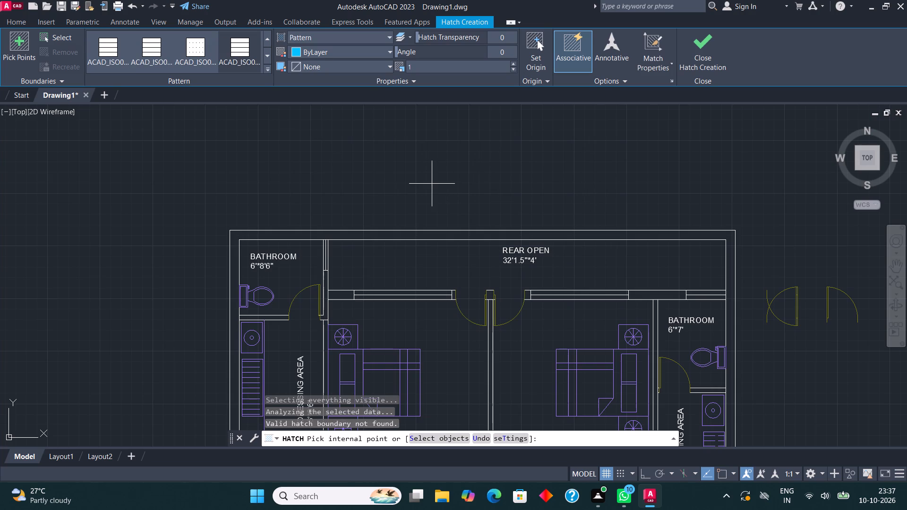
left_click(342, 297)
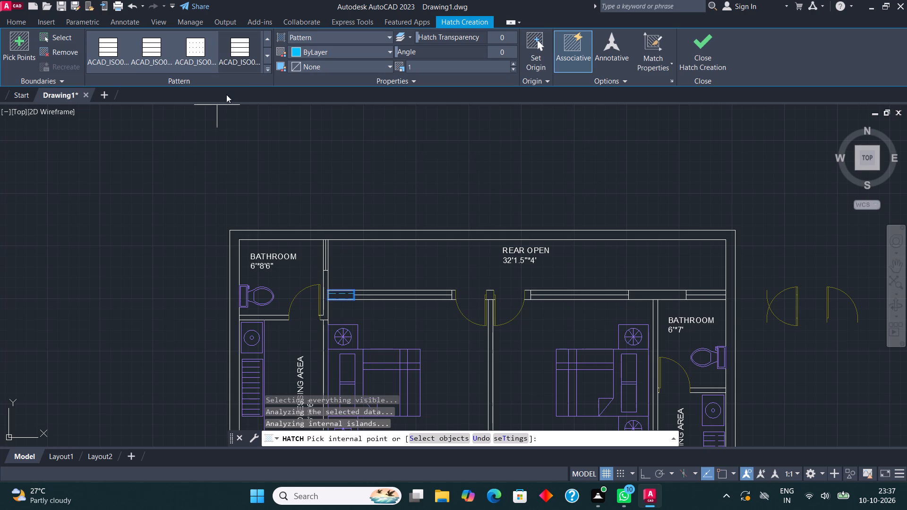
left_click(268, 35)
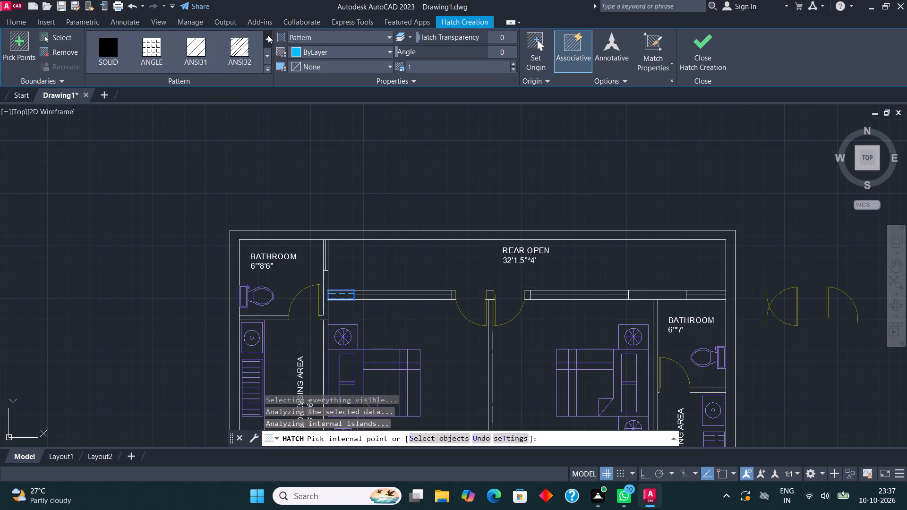
left_click(104, 46)
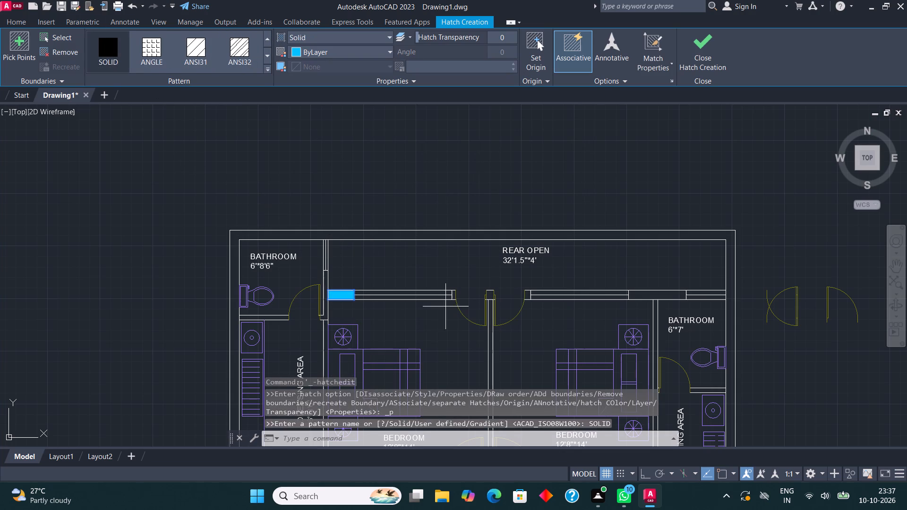
Solid-fill the outer jambs of the two rear bedroom doors, the pier between them, and the rear wall piece at the 6'*7' bathroom partition.
scroll(467, 315, "up", 3)
left_click(403, 233)
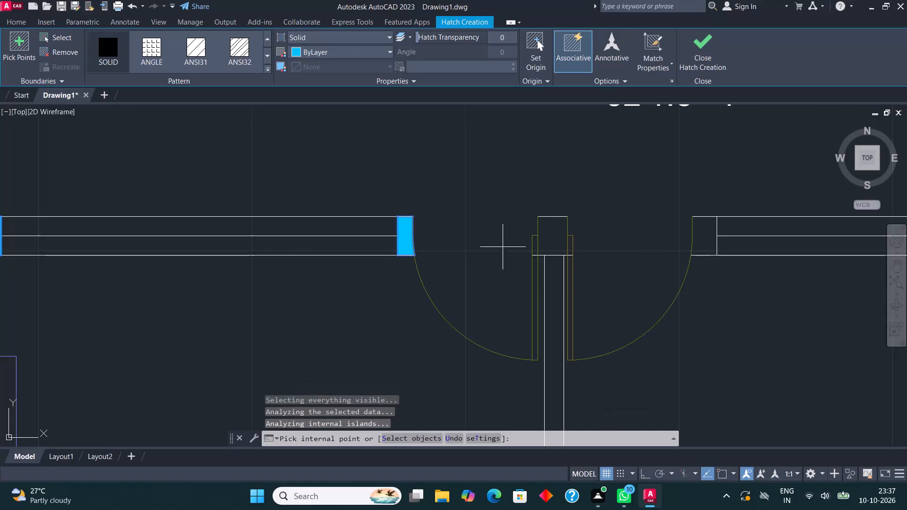
left_click(554, 242)
left_click(702, 240)
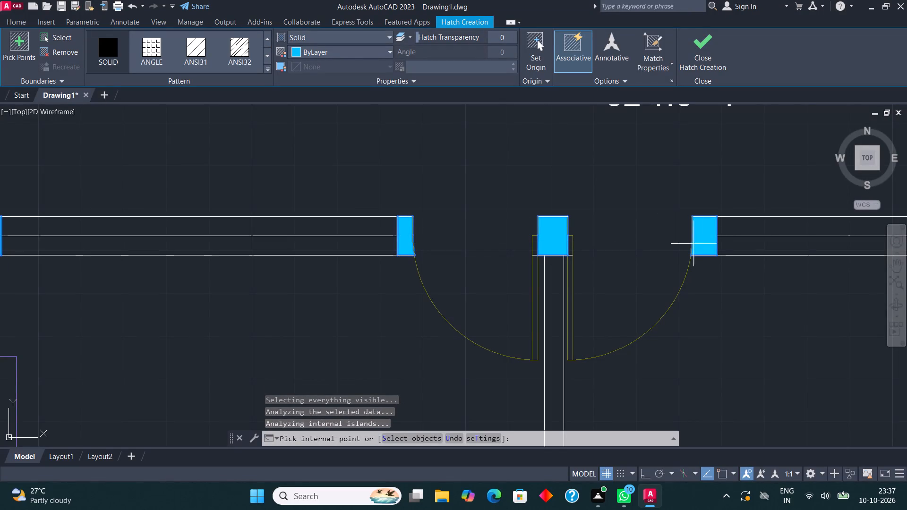
scroll(410, 248, "down", 4)
scroll(618, 249, "up", 2)
left_click(605, 243)
scroll(570, 241, "down", 1)
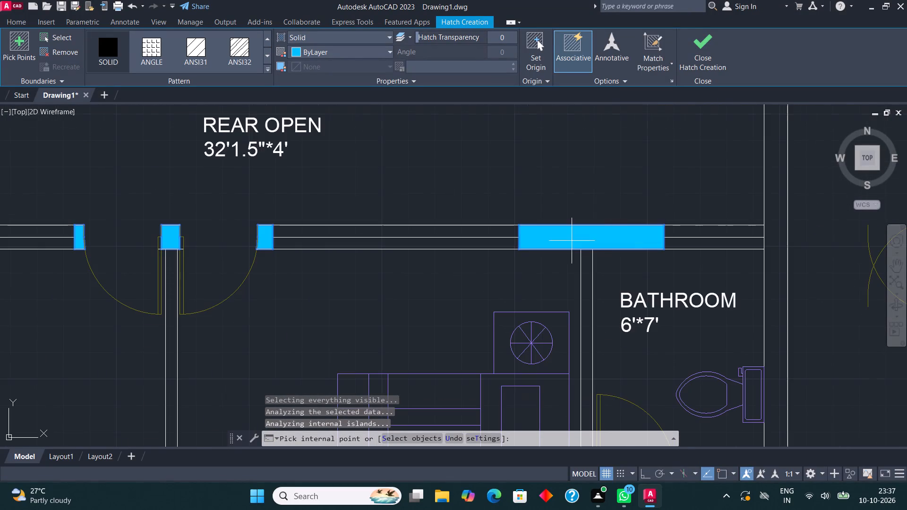
Solid-fill the bedroom wall along the 6'*7' bathroom and dressing area, the wall between the two bedrooms, and the bedroom wall behind the staircase.
scroll(571, 241, "down", 2)
scroll(566, 324, "up", 2)
left_click(585, 313)
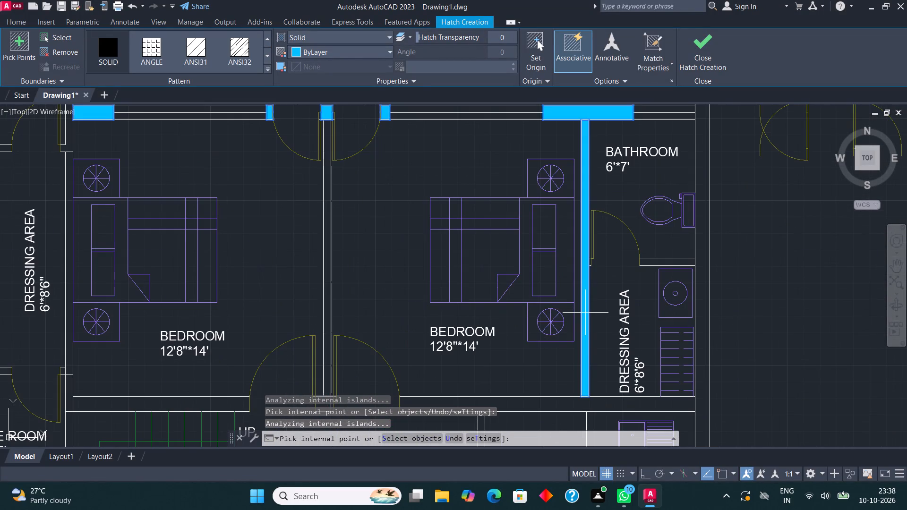
left_click(328, 231)
scroll(328, 231, "down", 1)
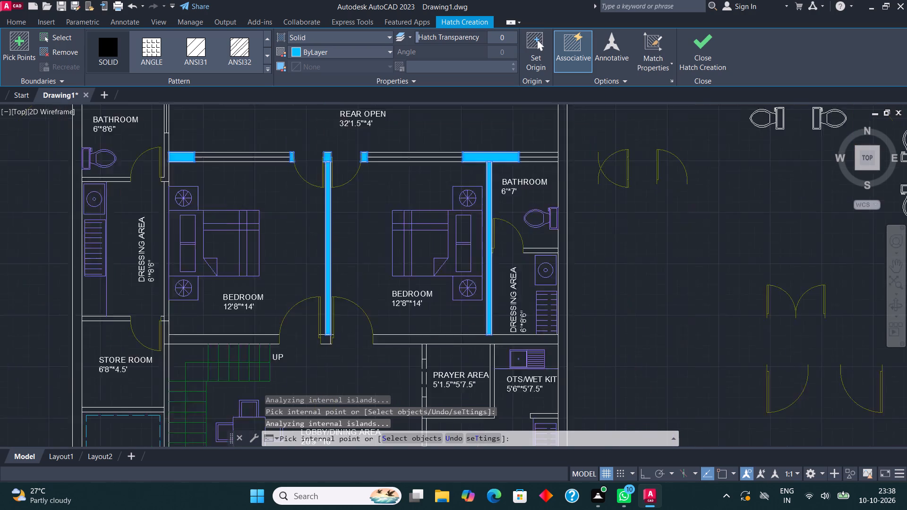
scroll(328, 231, "down", 1)
scroll(255, 297, "up", 3)
left_click(255, 298)
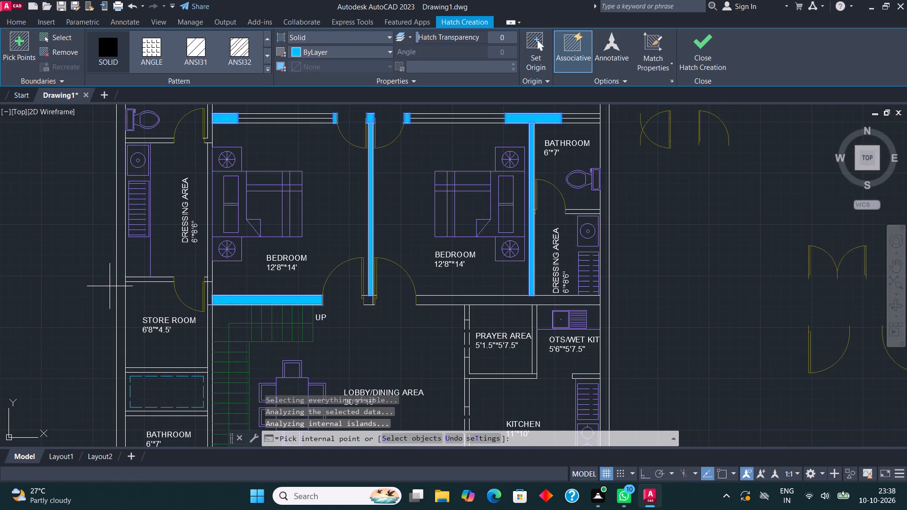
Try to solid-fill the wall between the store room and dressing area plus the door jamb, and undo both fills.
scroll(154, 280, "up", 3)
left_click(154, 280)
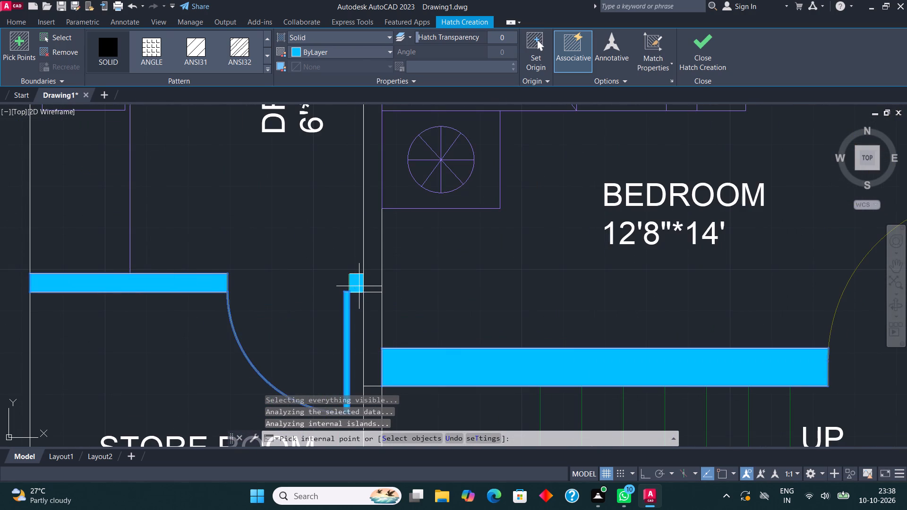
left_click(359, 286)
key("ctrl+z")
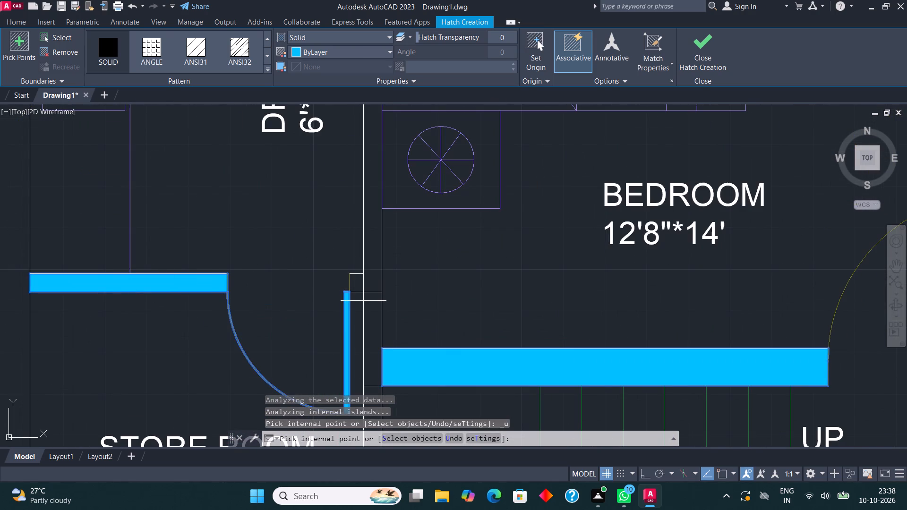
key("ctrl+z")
Solid-fill the small jamb at the store room door and the short wall piece joining it to the bedroom wall.
left_click(359, 282)
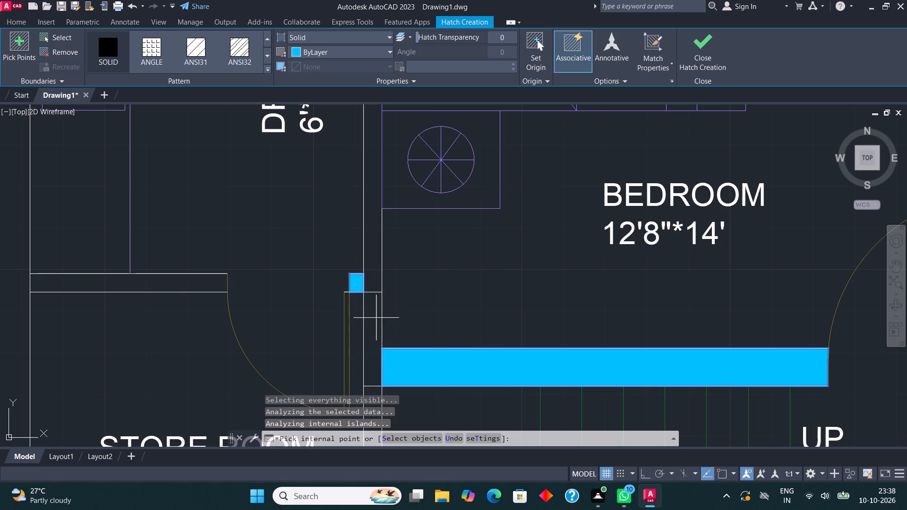
left_click(376, 320)
left_click(709, 45)
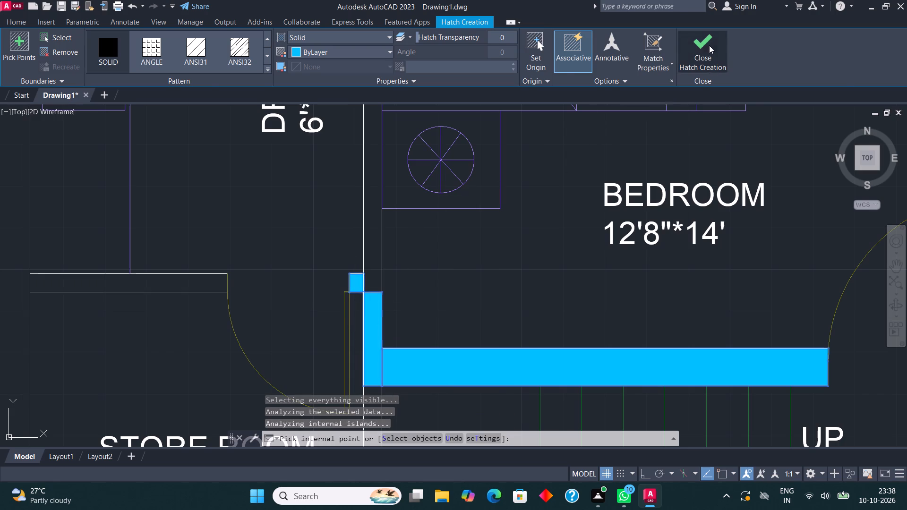
Solid-fill the wall between the store room and dressing area, and the long wall separating the store room and 6'*7' bathroom from the staircase.
scroll(302, 191, "down", 2)
middle_click_drag(311, 202, 322, 214)
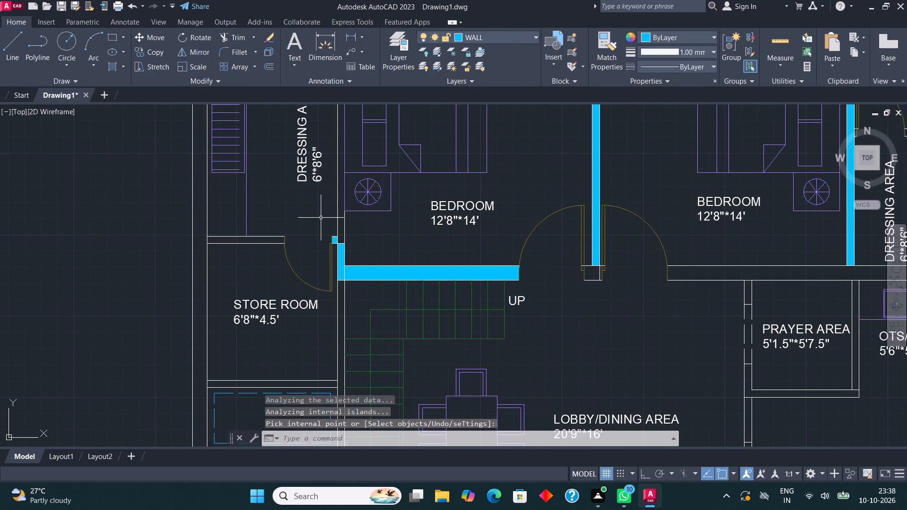
key("h")
key("Return")
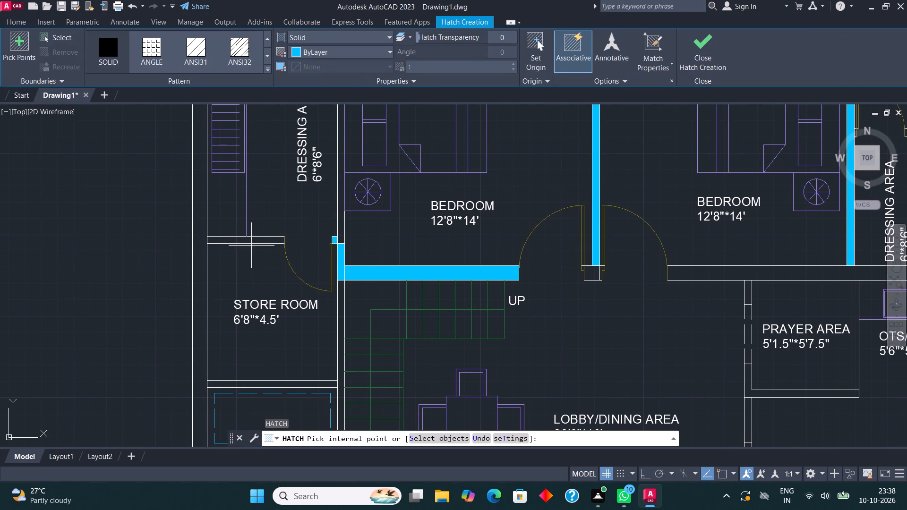
left_click(251, 240)
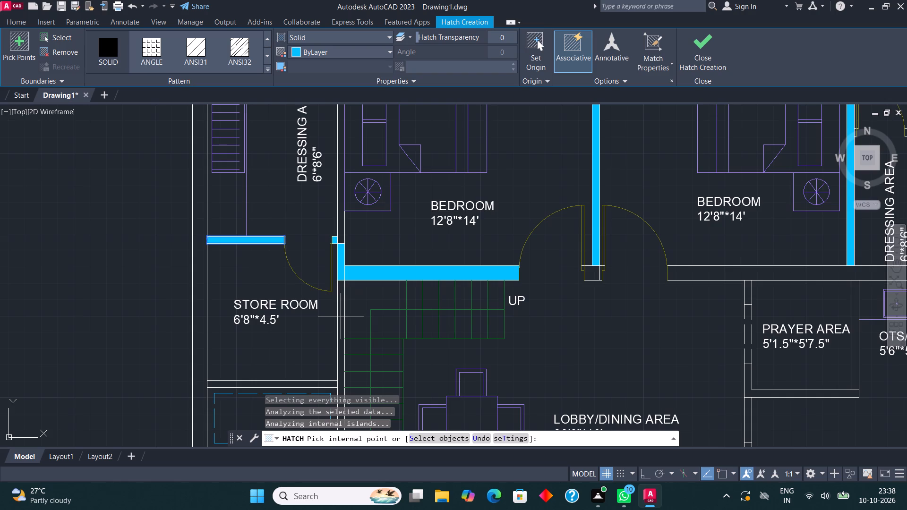
left_click(341, 317)
Solid-fill the two partitions on either side of the dashed rectangle between the store room and the 6'*7' bathroom.
scroll(375, 213, "down", 3)
scroll(345, 260, "up", 3)
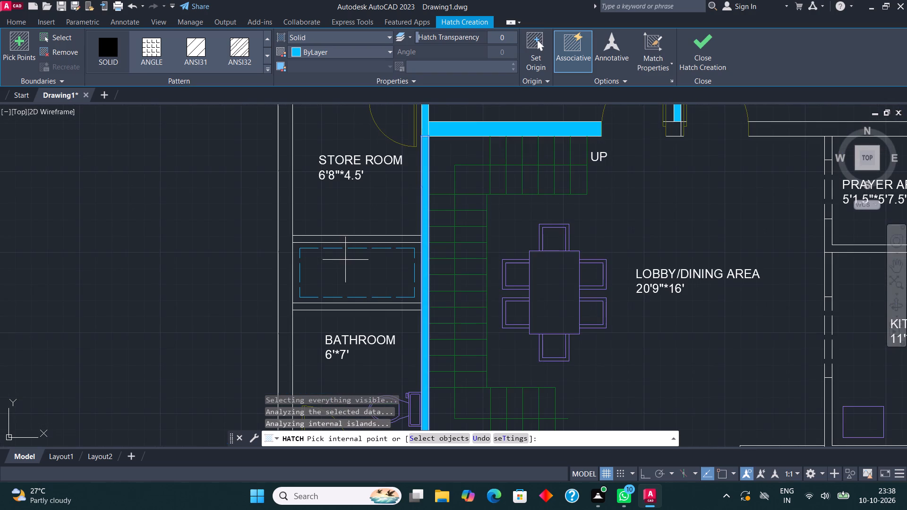
left_click(344, 238)
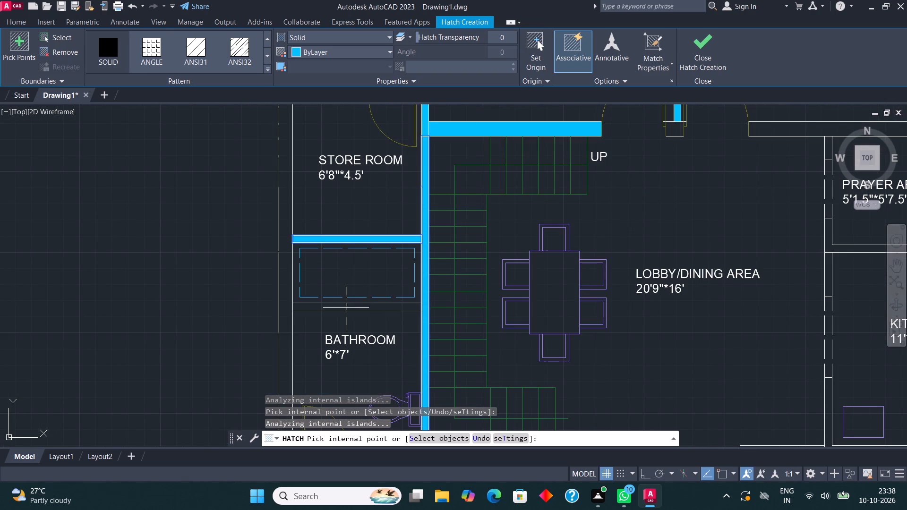
left_click(344, 307)
scroll(445, 146, "down", 2)
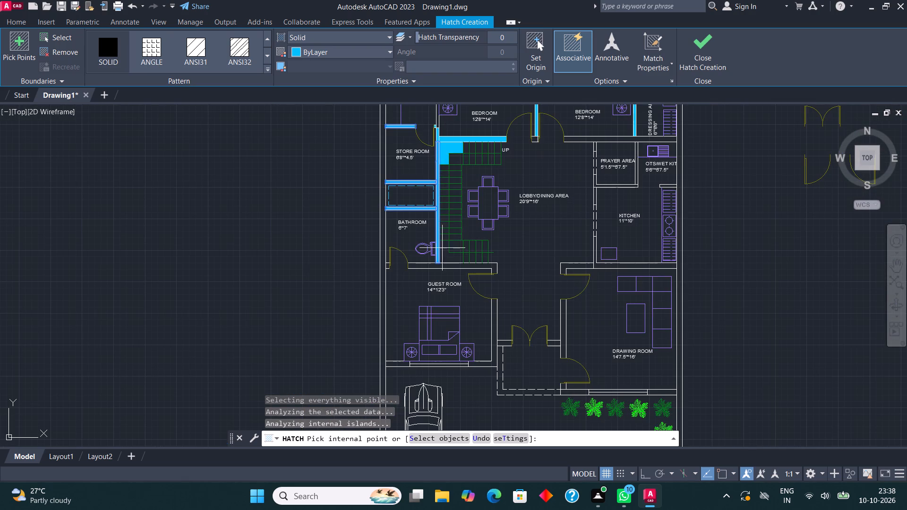
Solid-fill the guest room's walls: the bathroom door jamb, the wall toward the bathroom and staircase, the entrance-side wall, and both front pieces beside the window.
scroll(411, 261, "up", 2)
left_click(373, 265)
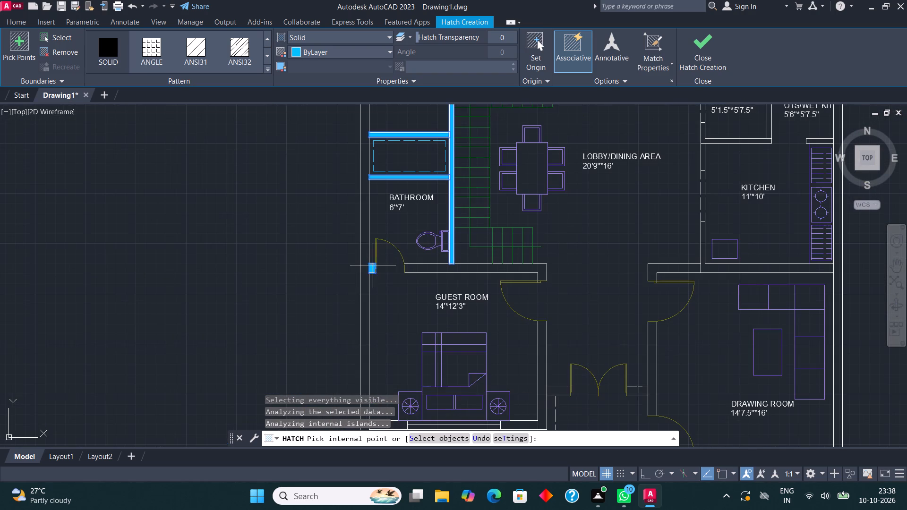
left_click(453, 267)
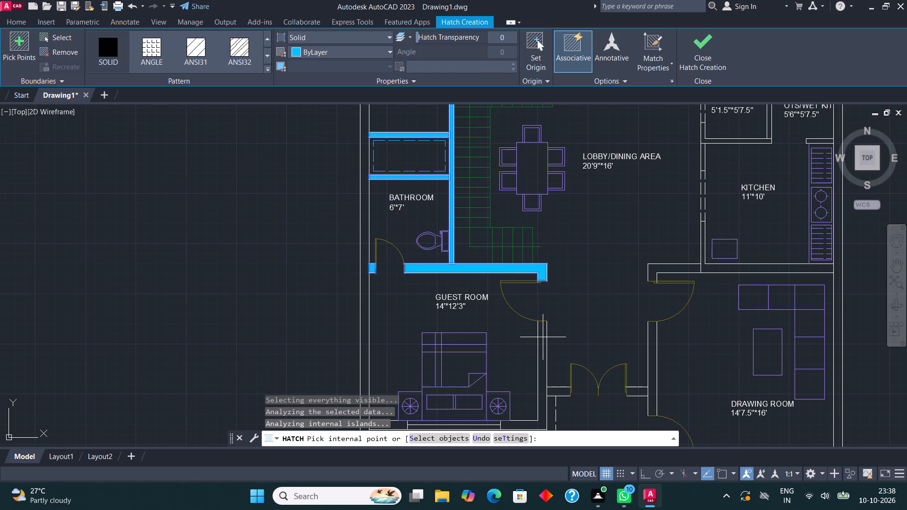
left_click(543, 338)
scroll(503, 251, "down", 3)
scroll(485, 323, "up", 3)
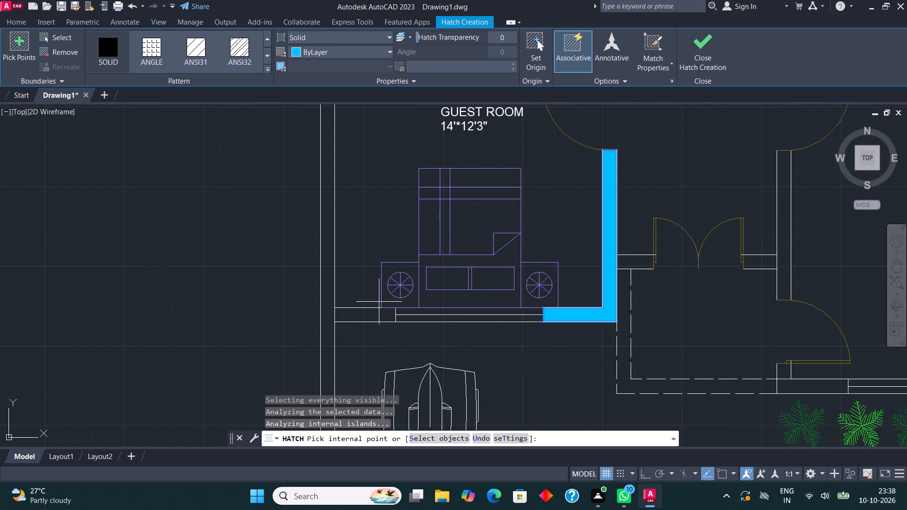
left_click(373, 316)
Solid-fill the two short walls beside the double entrance door and the adjoining drawing room wall between its two doors.
scroll(330, 276, "down", 3)
scroll(497, 266, "up", 2)
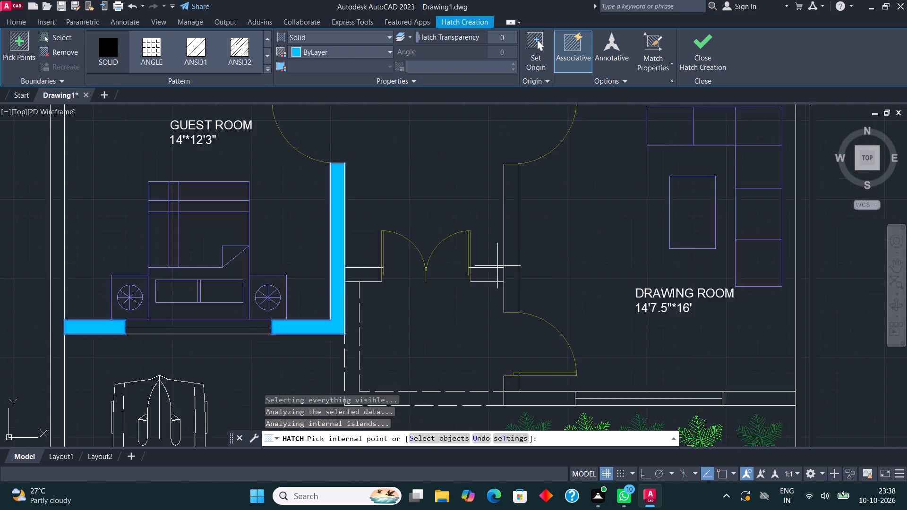
scroll(497, 266, "up", 2)
left_click(470, 281)
left_click(176, 290)
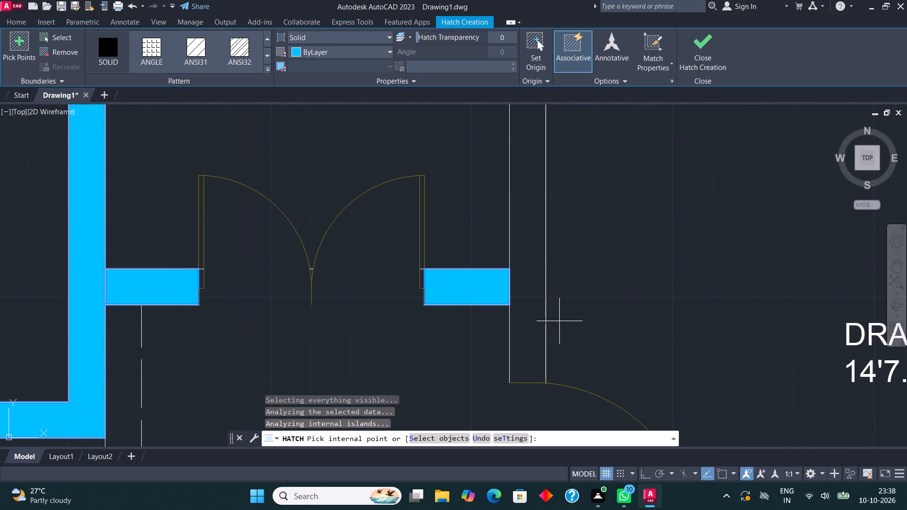
left_click(534, 291)
Solid-fill the drawing room's front wall on both sides of the window, including the small jamb at the door.
scroll(437, 273, "down", 4)
scroll(475, 334, "up", 2)
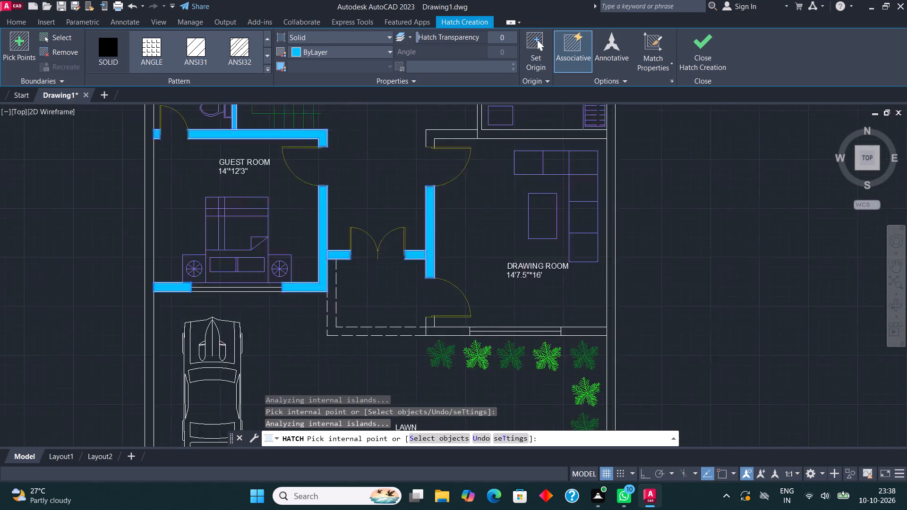
scroll(475, 334, "up", 2)
left_click(405, 337)
left_click(279, 286)
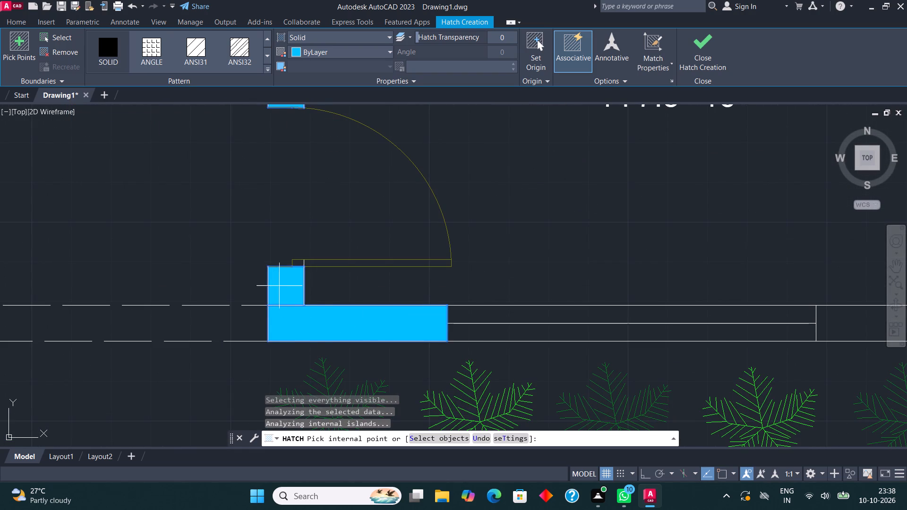
scroll(336, 335, "down", 2)
left_click(573, 330)
Solid-fill the wall between the kitchen and drawing room, including its door-side corner and the short kitchen wall rising from it.
scroll(573, 379, "down", 2)
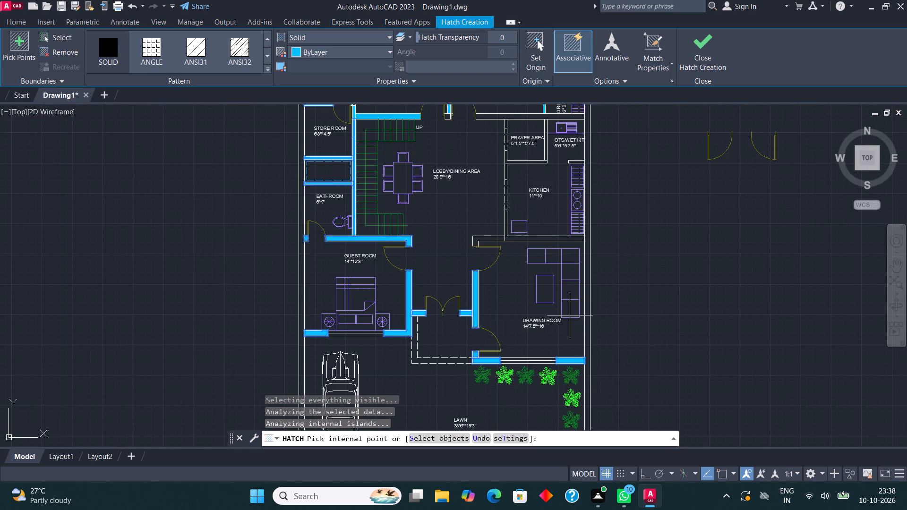
scroll(507, 238, "up", 3)
left_click(429, 236)
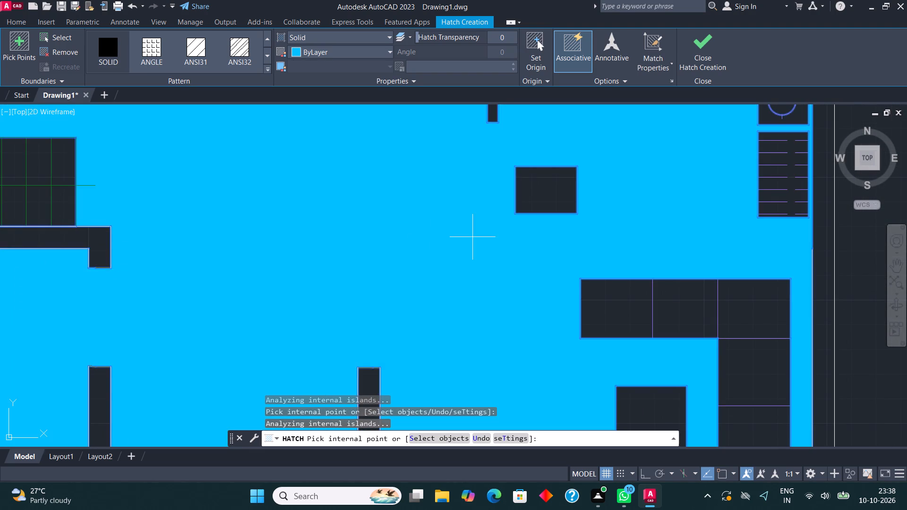
key("ctrl+z")
left_click(452, 240)
left_click(539, 238)
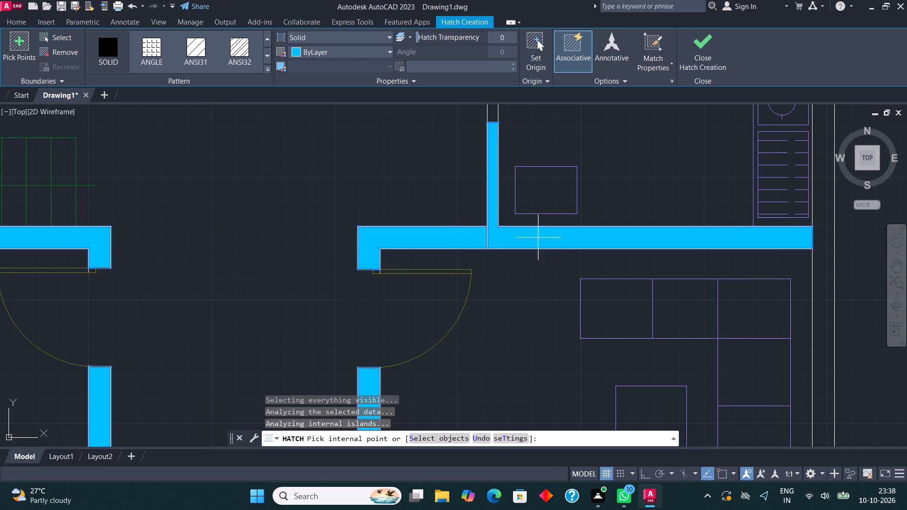
Solid-fill the remaining kitchen wall piece facing the lobby, the walls around the prayer area, and the stub between the kitchen and OTS/wet kitchen.
scroll(534, 245, "down", 2)
middle_click_drag(533, 248, 516, 385)
scroll(513, 306, "up", 1)
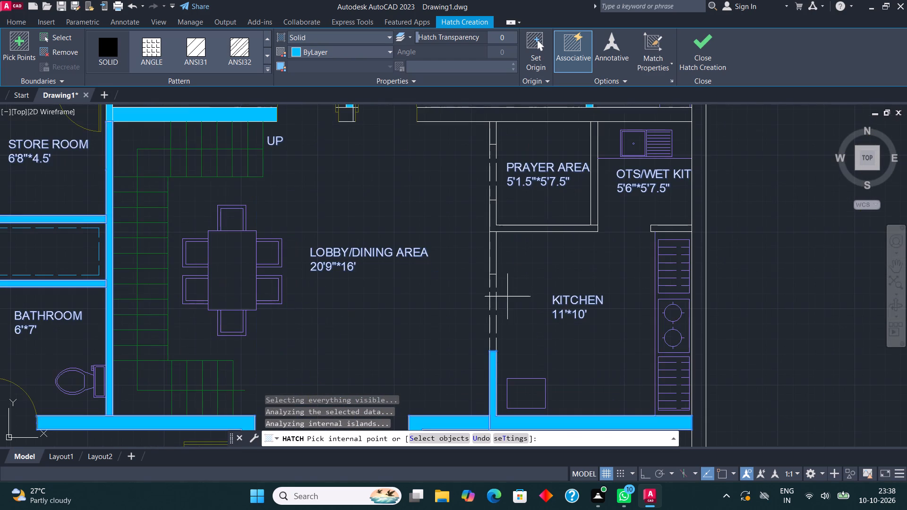
left_click(493, 252)
middle_click_drag(512, 221, 503, 313)
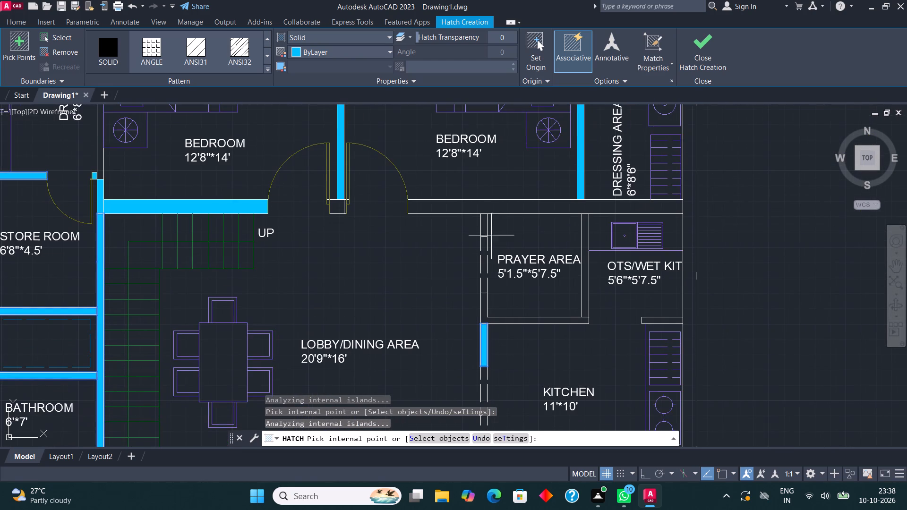
left_click(479, 229)
key("ctrl+z")
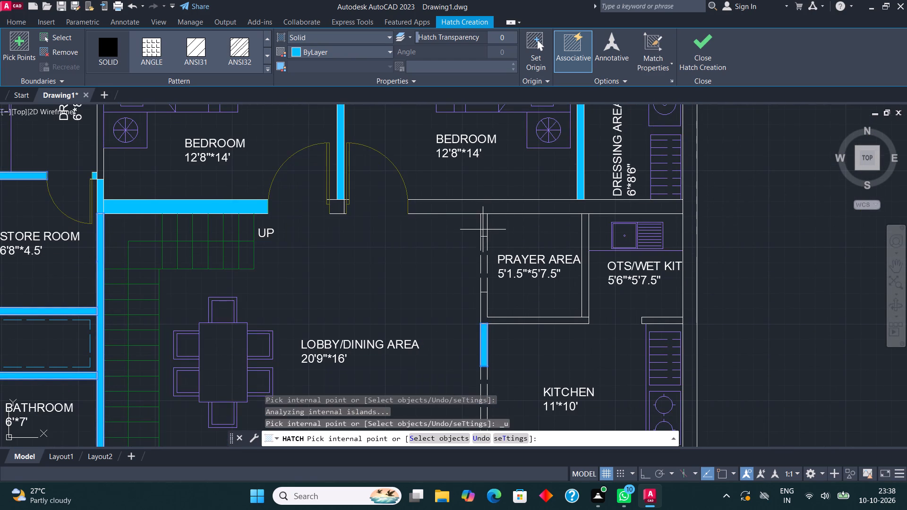
left_click(485, 222)
left_click(540, 322)
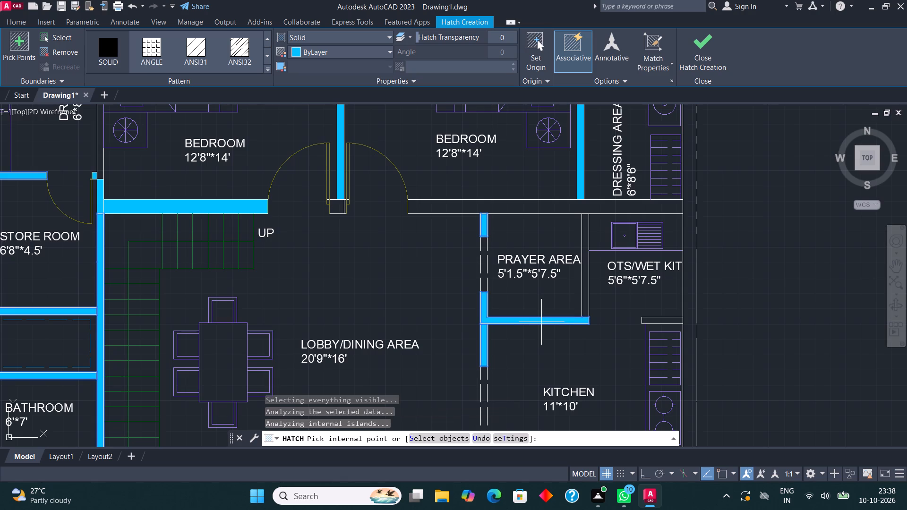
left_click(587, 280)
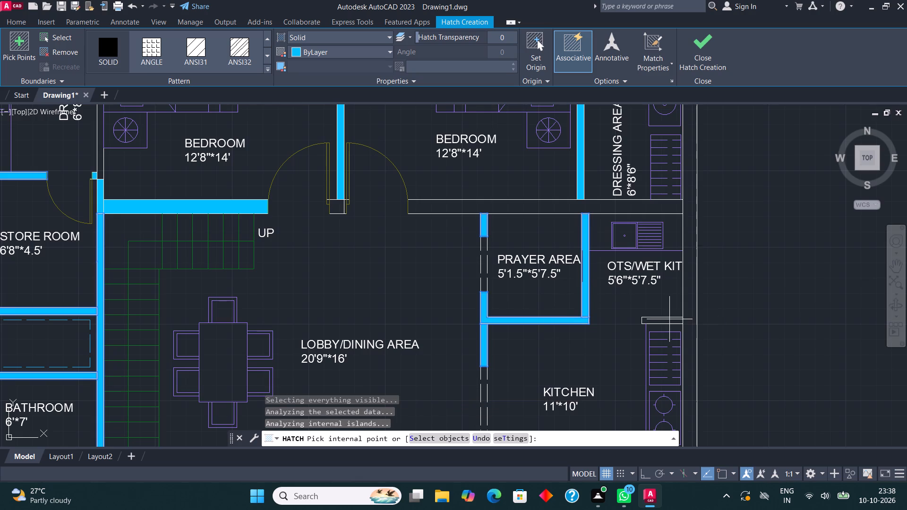
left_click(668, 319)
Solid-fill the wall separating the bedroom and dressing area from the prayer area and OTS/wet kitchen, and finish the hatch.
left_click(584, 206)
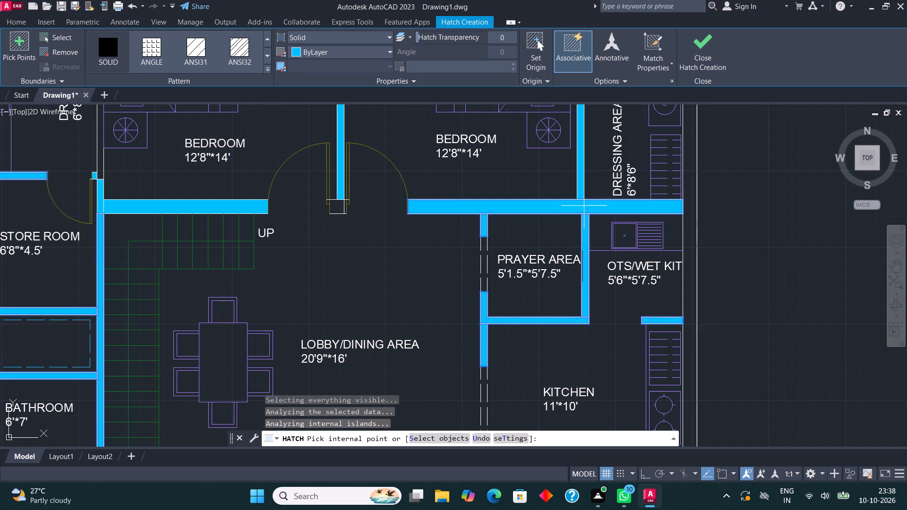
scroll(546, 205, "down", 2)
middle_click_drag(548, 215, 517, 263)
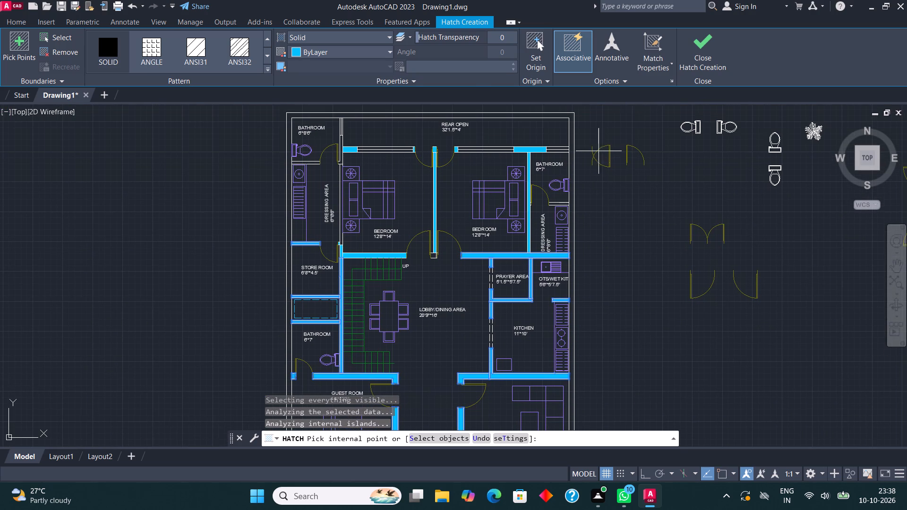
left_click(697, 44)
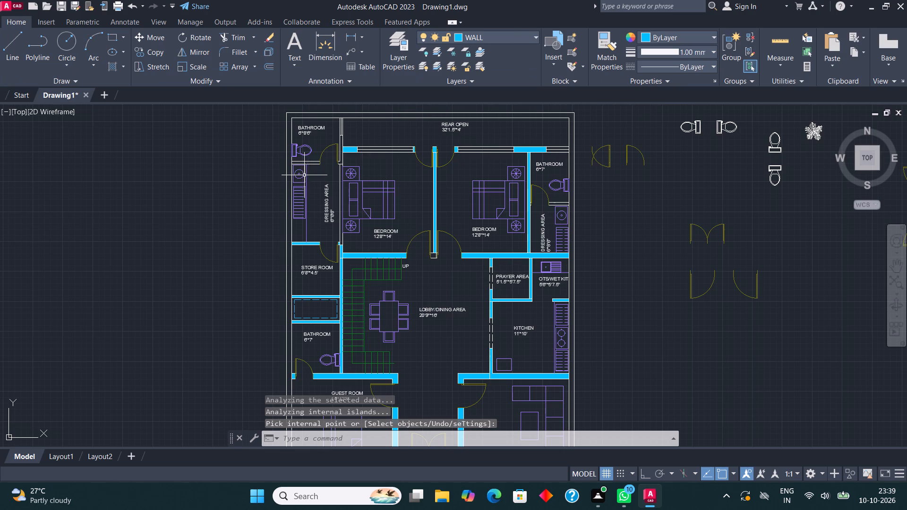
With a new solid hatch, fill the walls separating the 6'*8'6" dressing area and bathroom beside the store room from the bedroom, rear open space and each other.
scroll(325, 187, "up", 2)
middle_click_drag(326, 194, 325, 230)
key("h")
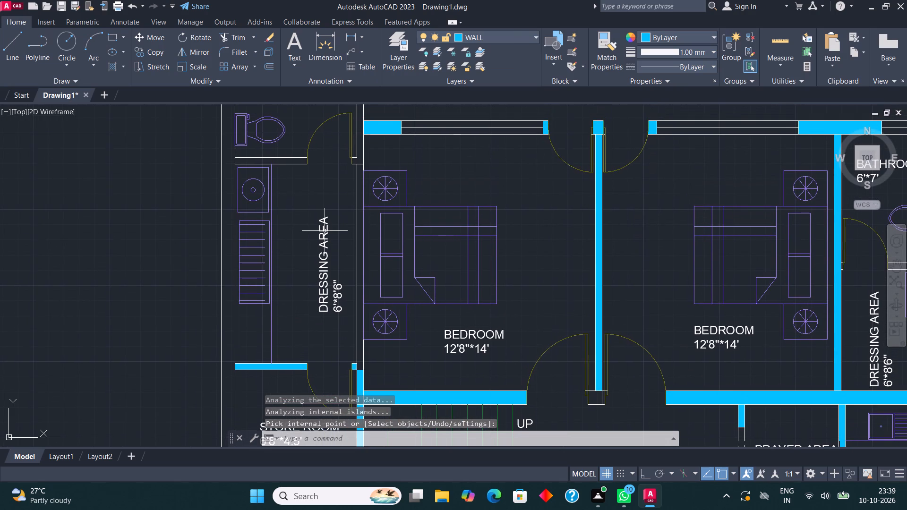
key("Return")
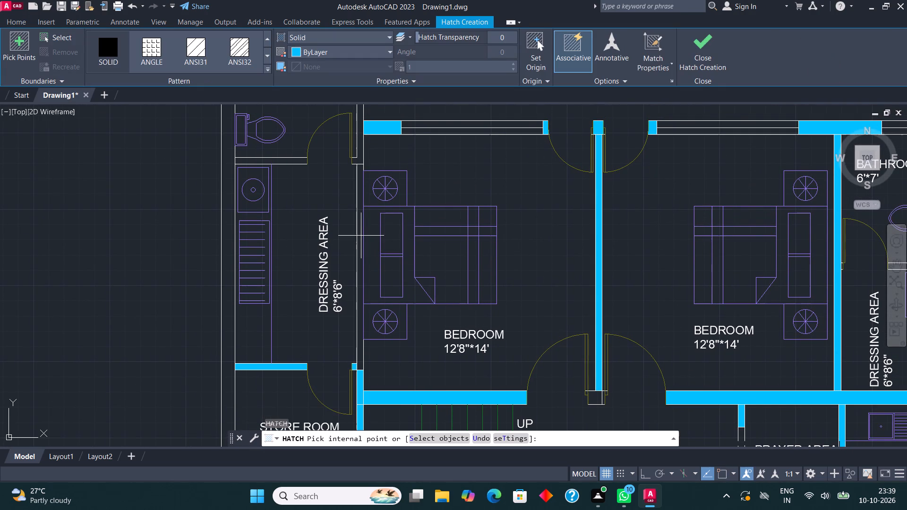
left_click(361, 233)
scroll(364, 256, "down", 2)
scroll(367, 194, "up", 3)
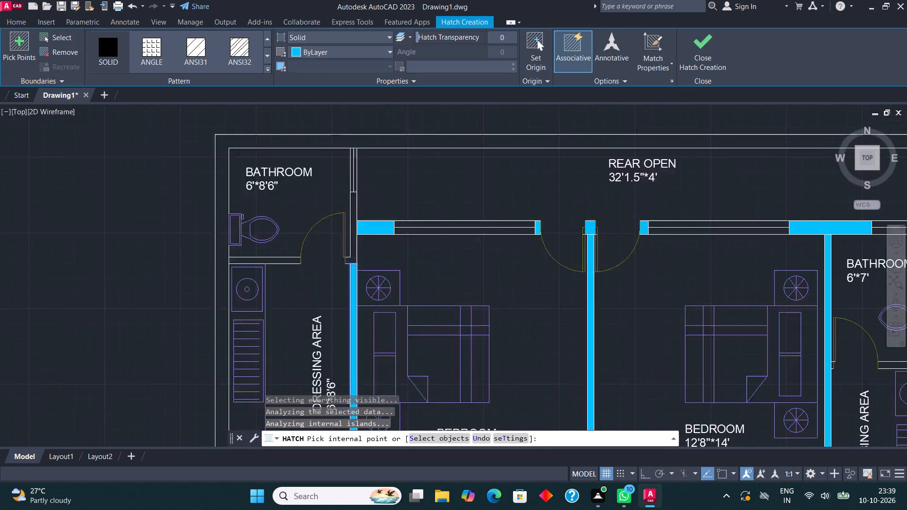
left_click(345, 242)
left_click(231, 301)
scroll(232, 306, "down", 2)
left_click(689, 45)
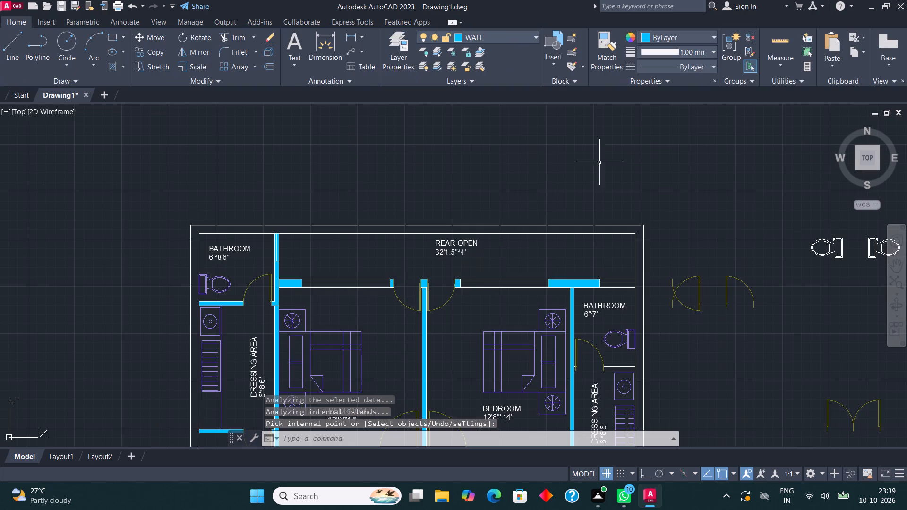
Solid-fill the outer boundary wall around the whole house plan with a new hatch.
scroll(395, 289, "down", 2)
middle_click_drag(412, 264, 457, 169)
middle_click_drag(404, 330, 420, 241)
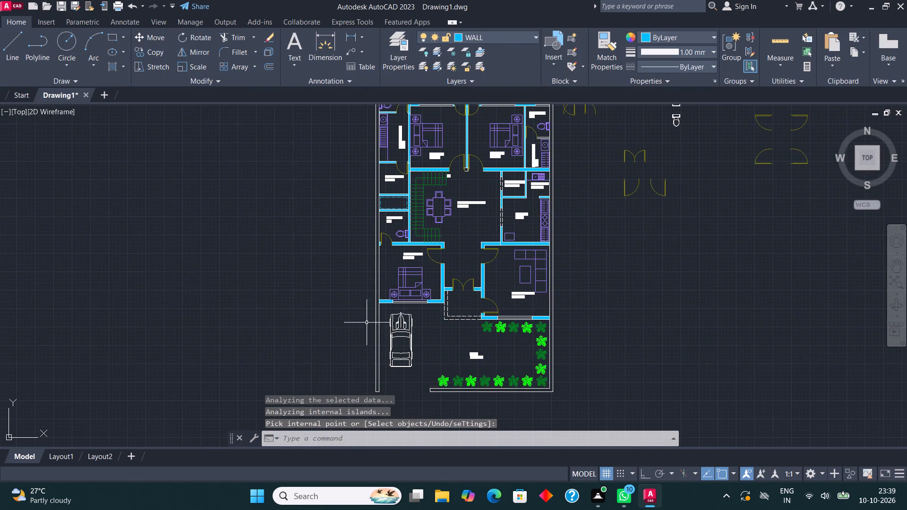
scroll(366, 328, "up", 3)
key("h")
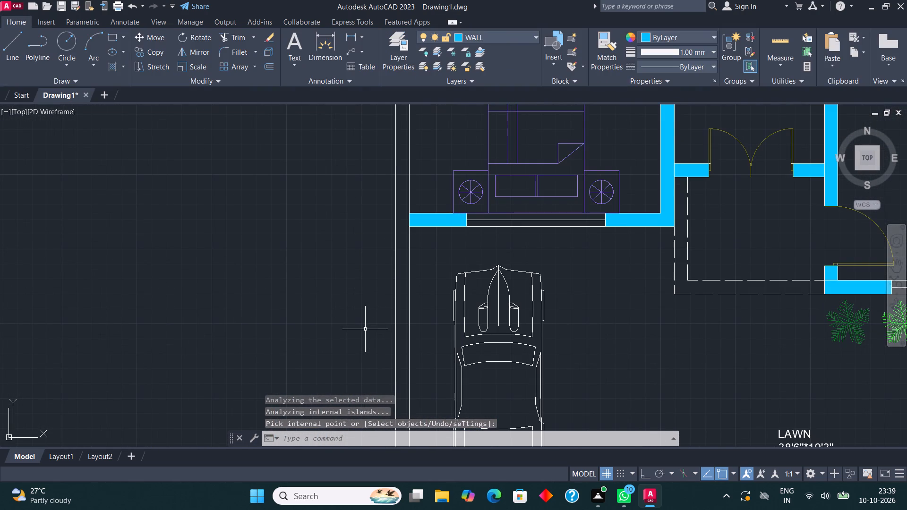
key("Return")
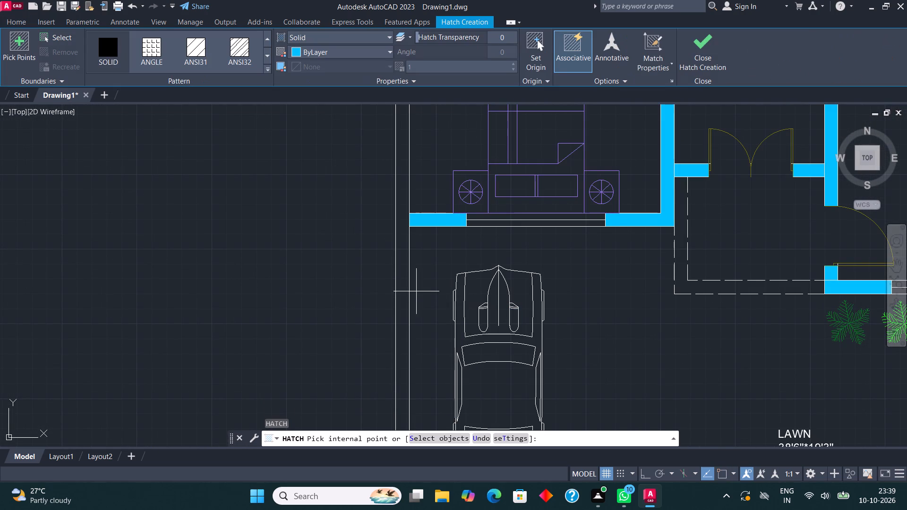
left_click(405, 281)
scroll(405, 281, "down", 4)
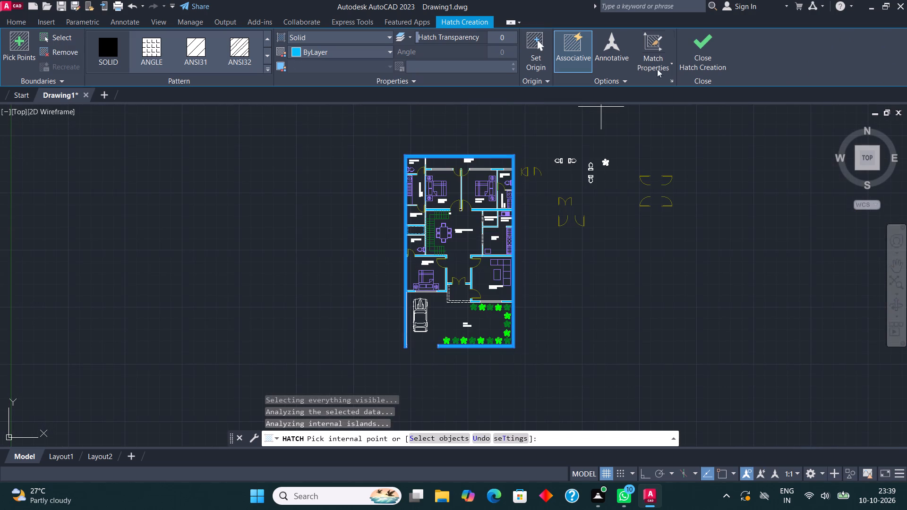
left_click(704, 43)
Solid-fill the small wall piece between the two bedroom doors facing the lobby with a new hatch.
scroll(542, 297, "up", 2)
scroll(402, 331, "up", 2)
scroll(470, 320, "down", 1)
middle_click_drag(360, 241, 366, 255)
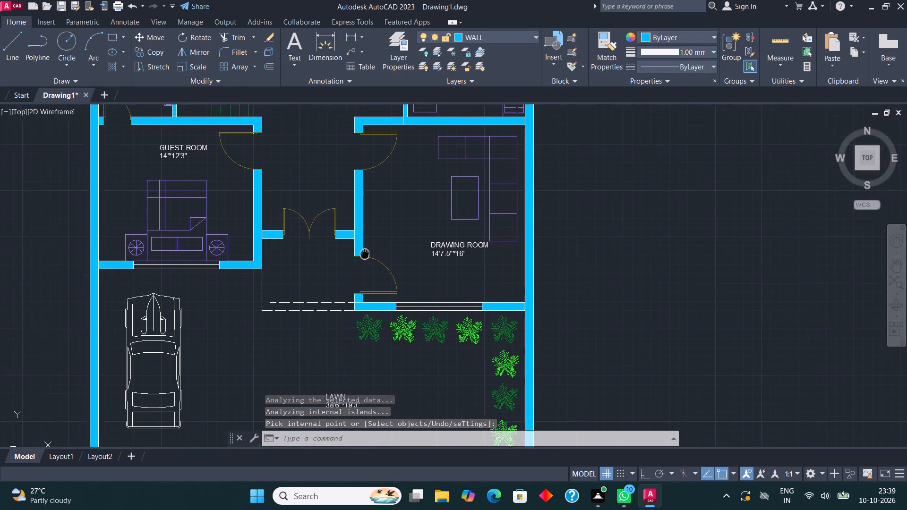
middle_click_drag(366, 255, 390, 352)
middle_click_drag(388, 231, 394, 271)
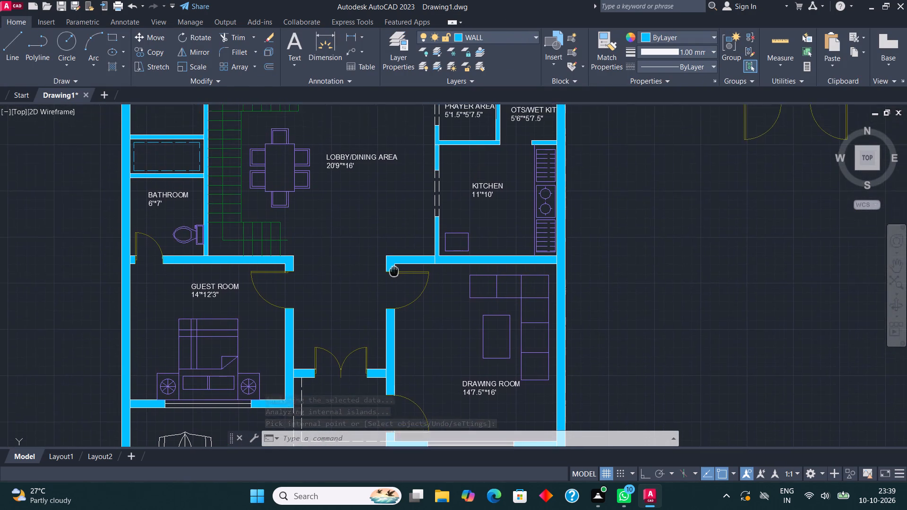
middle_click_drag(394, 271, 399, 313)
middle_click_drag(386, 208, 395, 287)
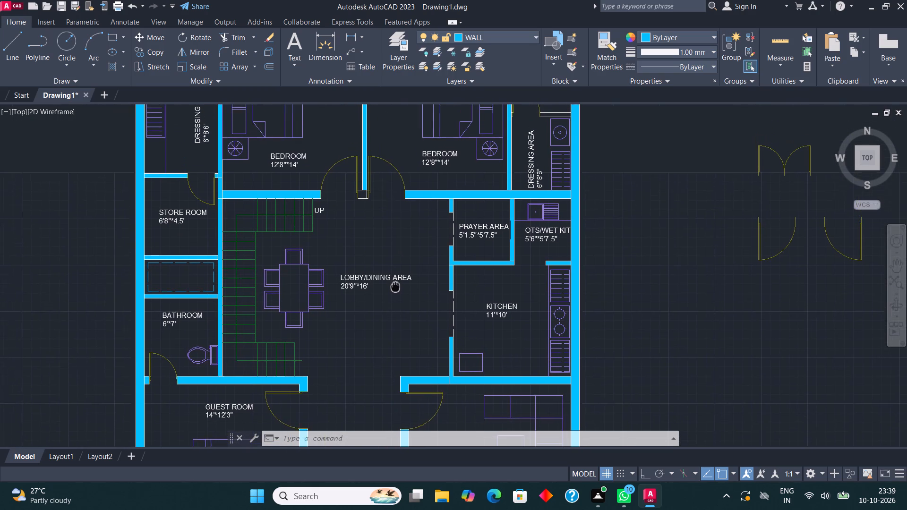
middle_click_drag(395, 287, 396, 298)
middle_click_drag(371, 201, 363, 244)
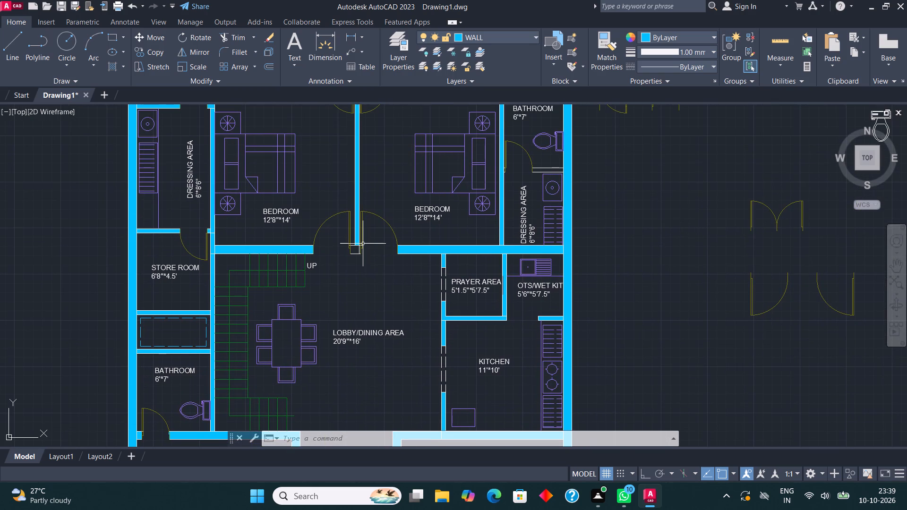
key("h")
key("Return")
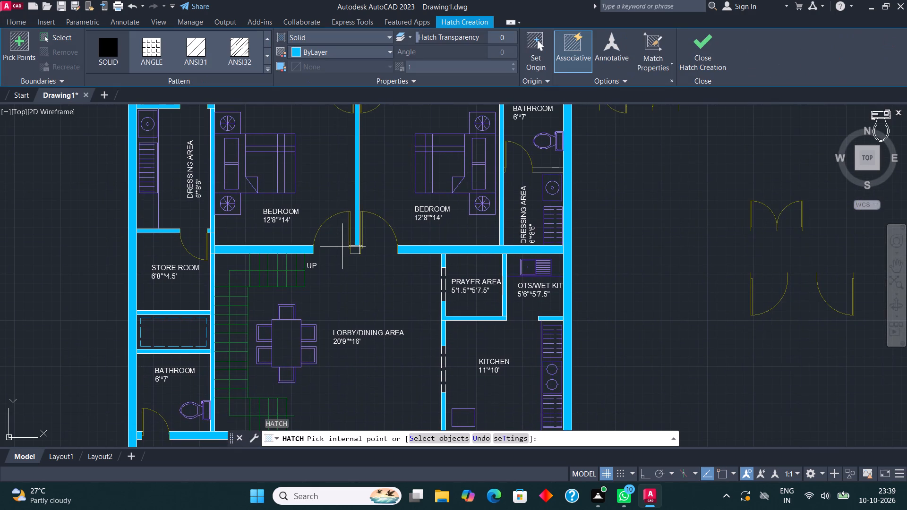
left_click(353, 251)
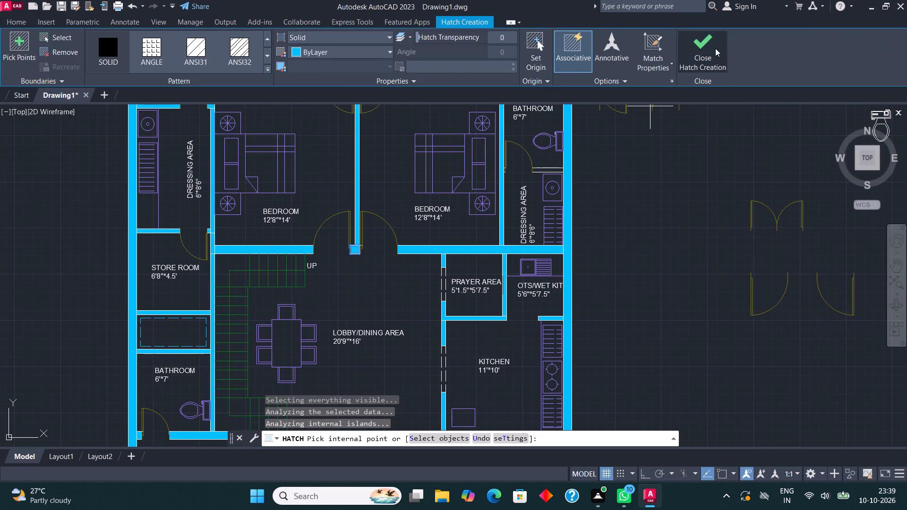
left_click(714, 47)
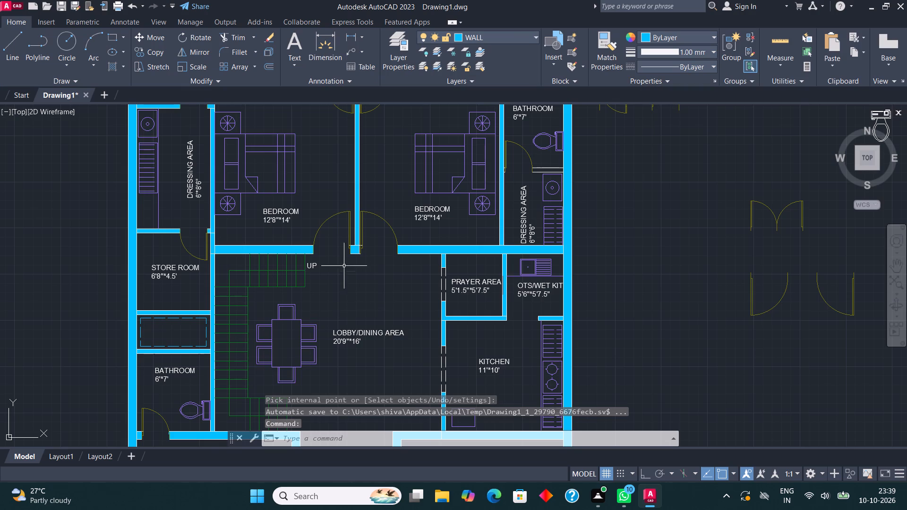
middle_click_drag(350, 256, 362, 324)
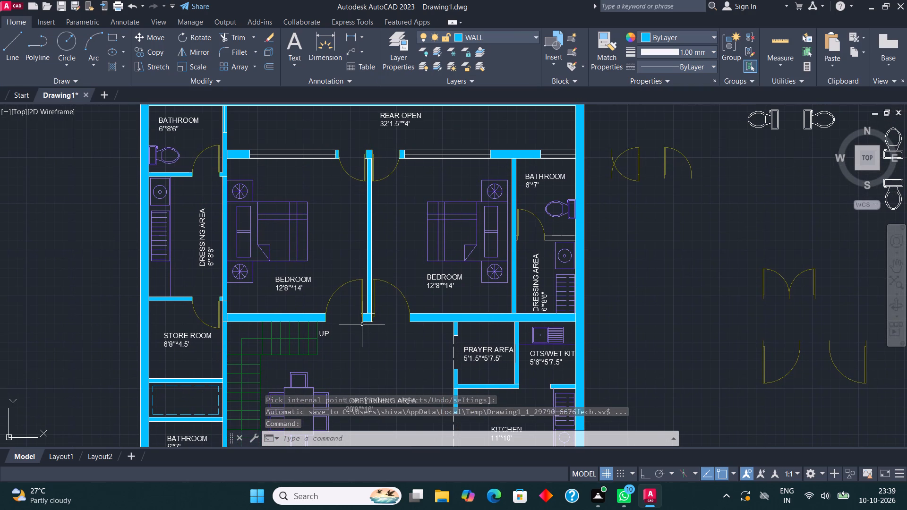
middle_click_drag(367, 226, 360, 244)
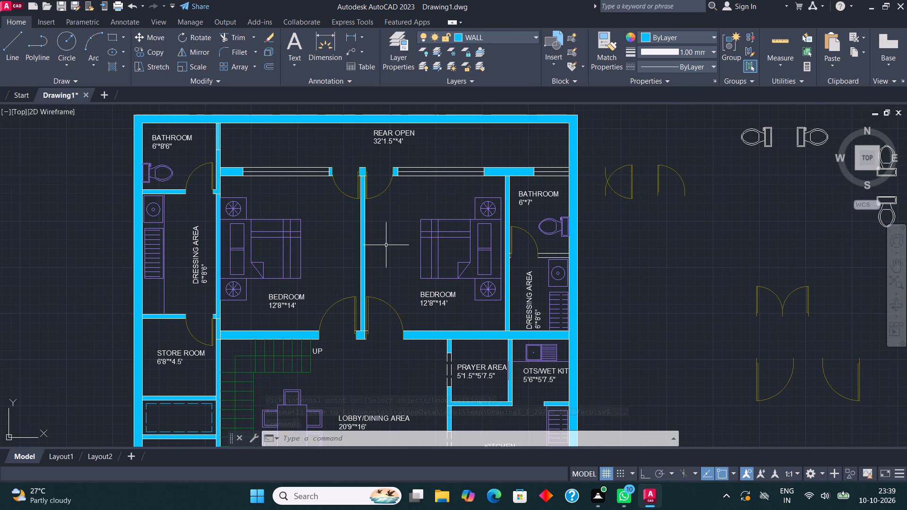
Solid-fill the short wall between the 6'*7' bathroom and its adjoining dressing area with a new hatch.
key("h")
key("Return")
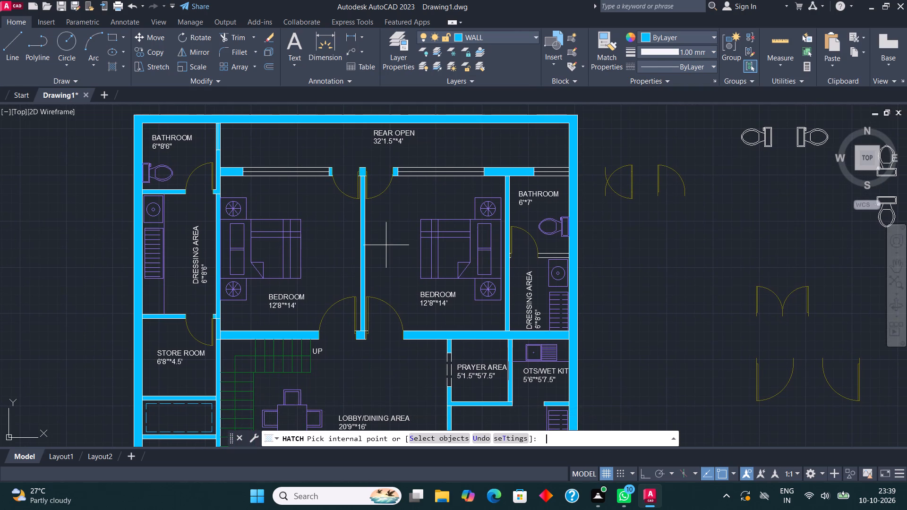
left_click(548, 257)
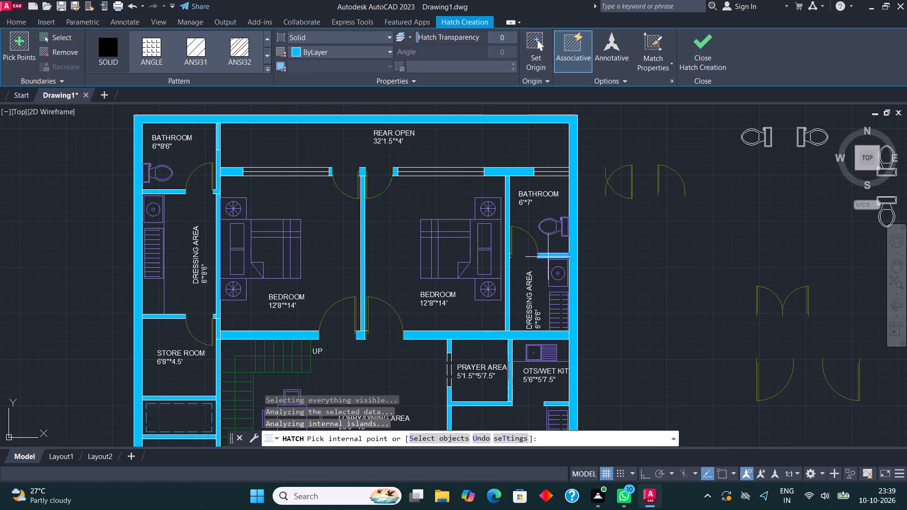
left_click(704, 44)
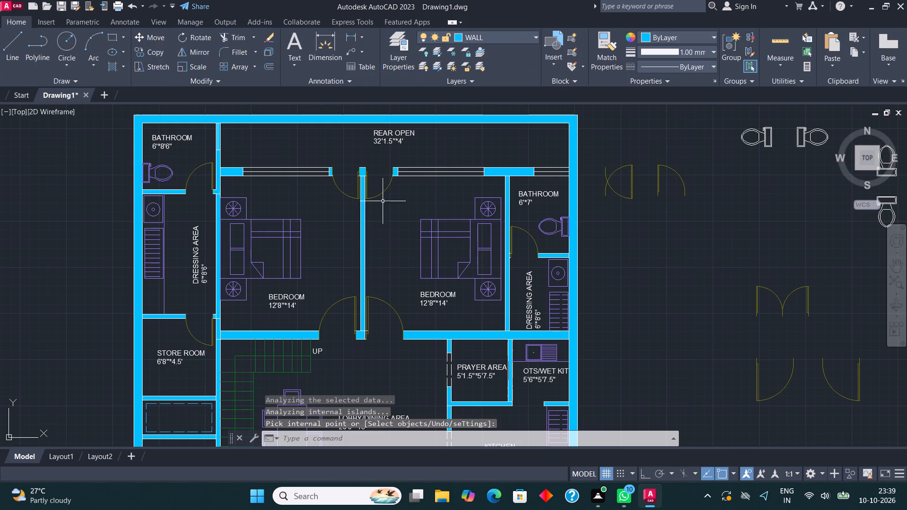
Trim away the solid hatch covering both halves of the window between the 6'*8'6" bathroom and the rear open space.
scroll(218, 110, "up", 3)
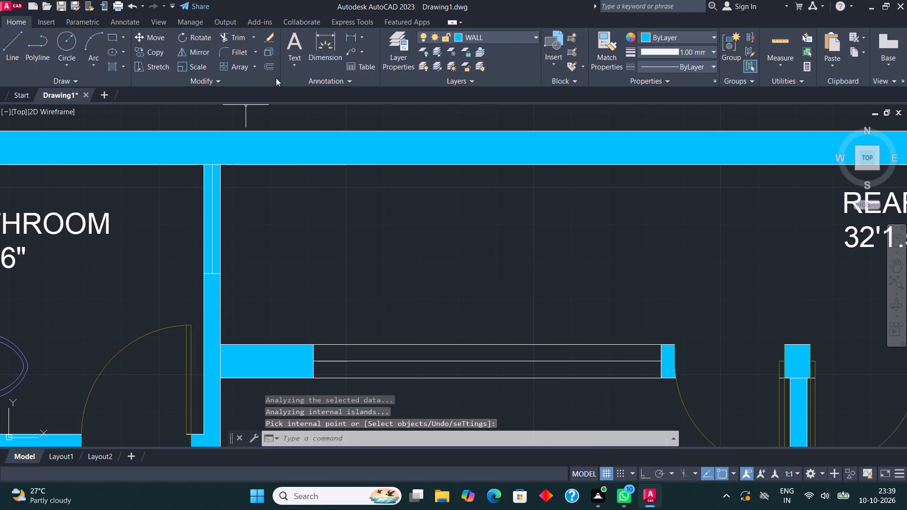
left_click(245, 33)
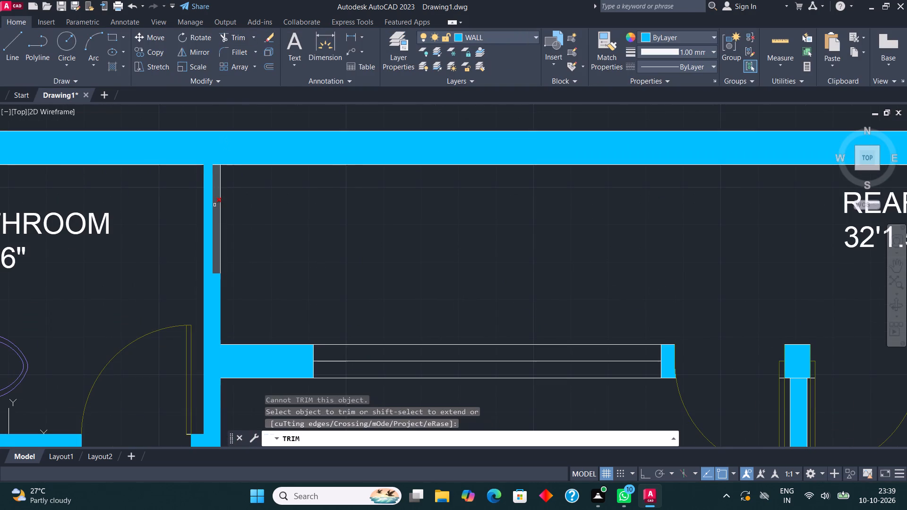
left_click(214, 205)
left_click(206, 200)
scroll(270, 241, "down", 3)
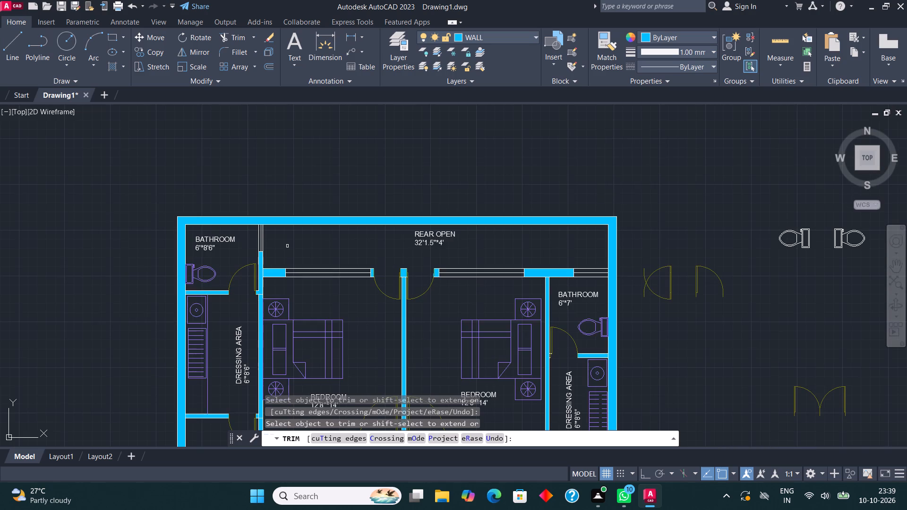
key("Escape")
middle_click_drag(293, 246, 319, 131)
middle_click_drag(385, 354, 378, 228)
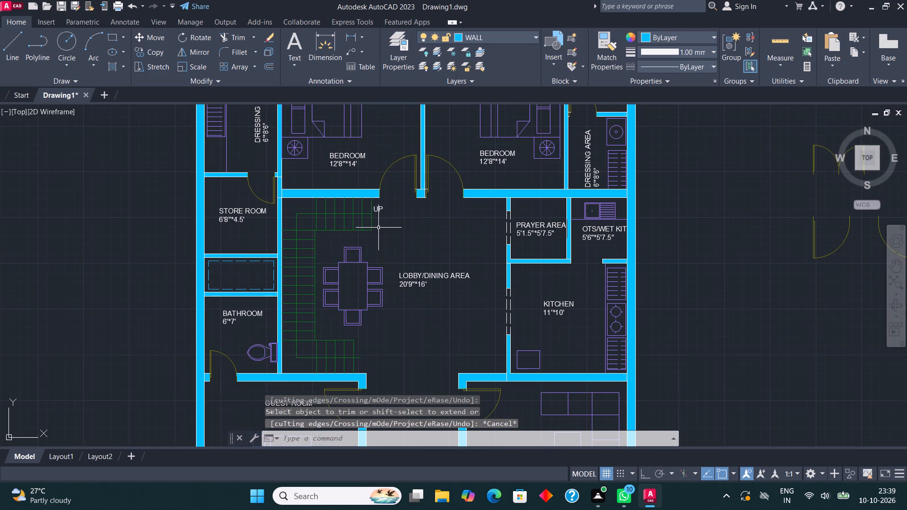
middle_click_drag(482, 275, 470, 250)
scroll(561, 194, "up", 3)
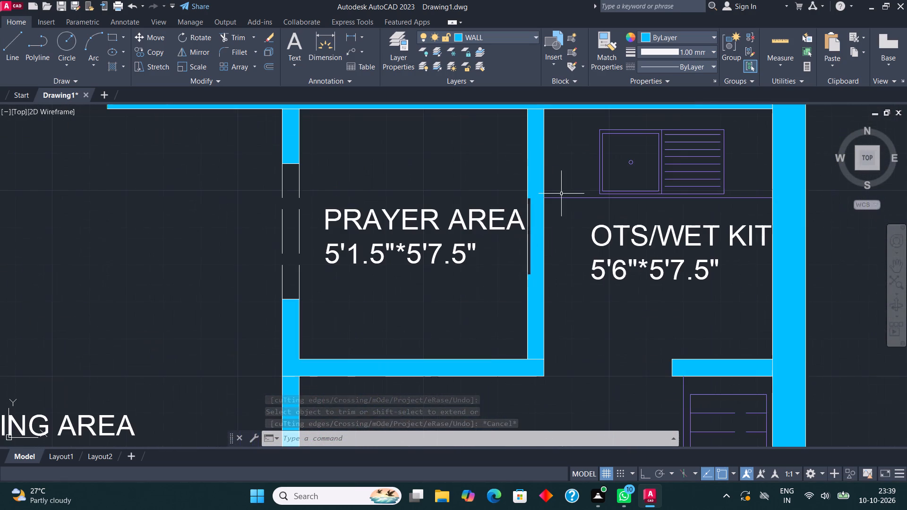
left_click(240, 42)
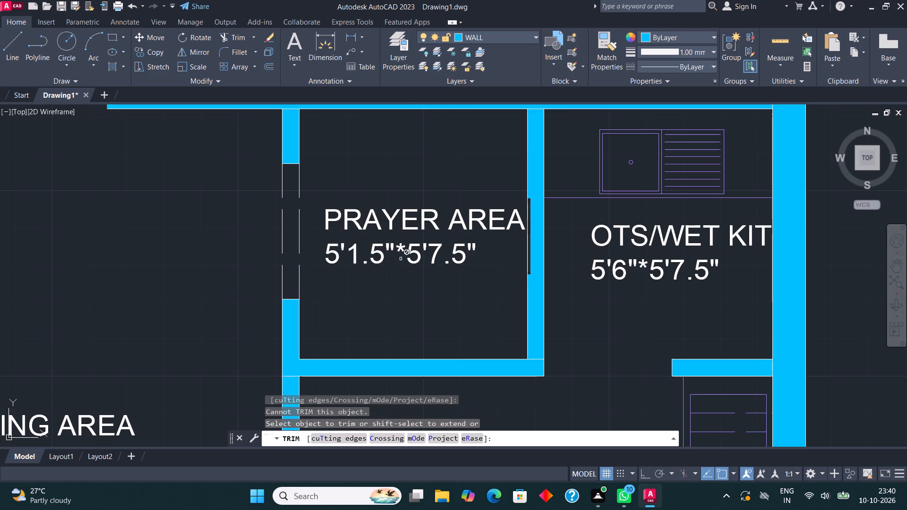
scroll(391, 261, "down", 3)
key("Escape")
Move the drawing room's front window facing the lawn to the WIND layer.
middle_click_drag(395, 238, 444, 152)
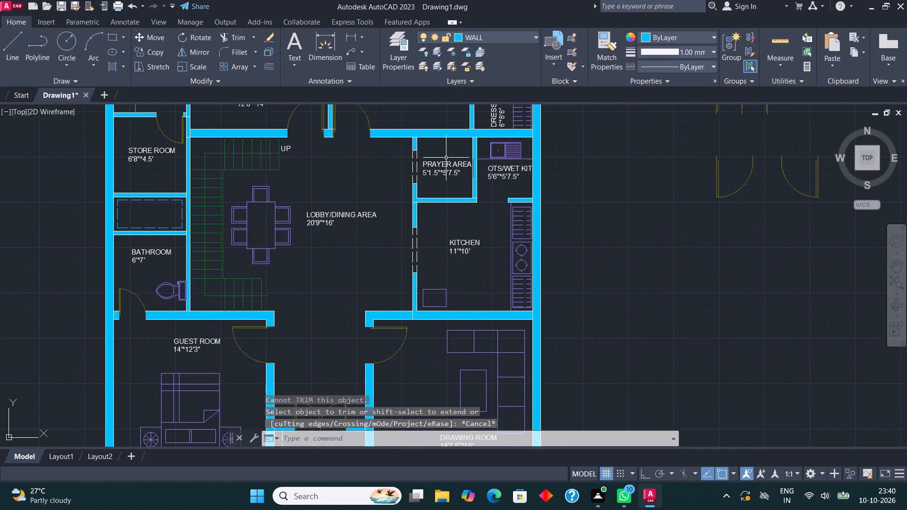
scroll(452, 194, "down", 1)
middle_click_drag(431, 307, 434, 221)
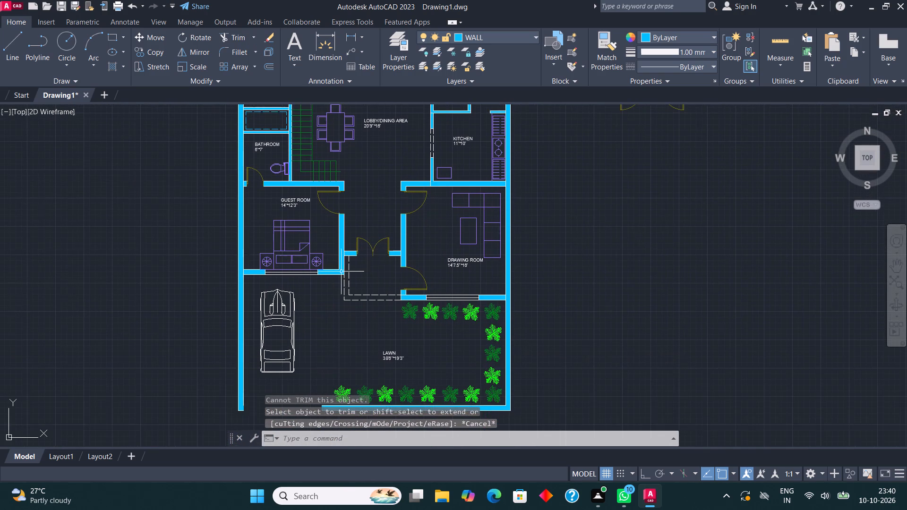
scroll(333, 274, "up", 2)
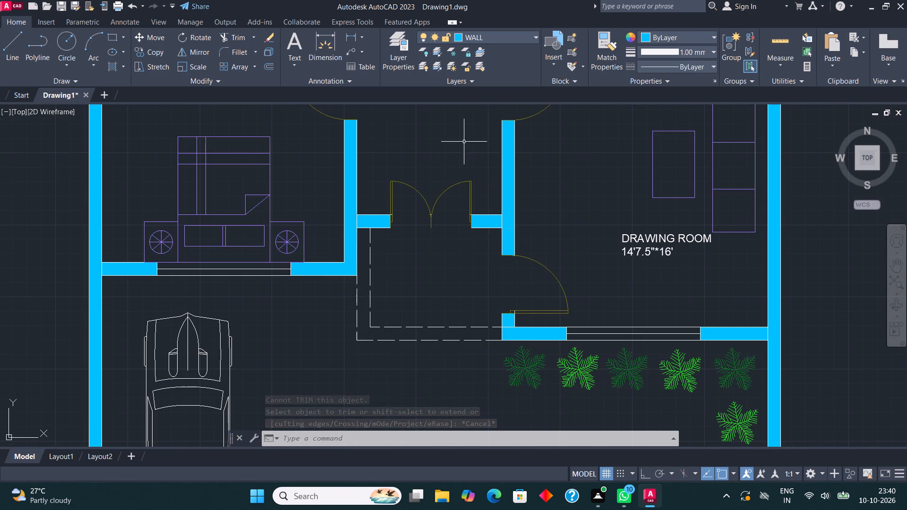
scroll(592, 343, "up", 1)
left_click(527, 354)
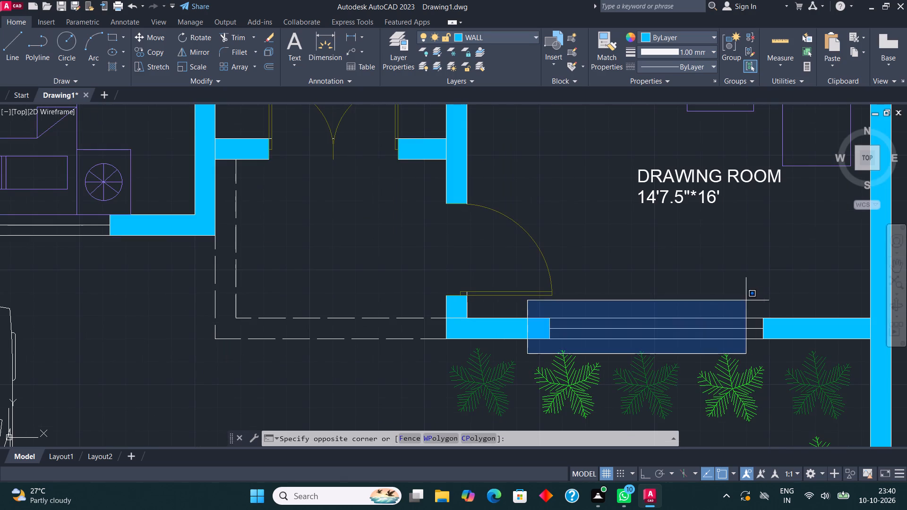
left_click(776, 302)
left_click(512, 33)
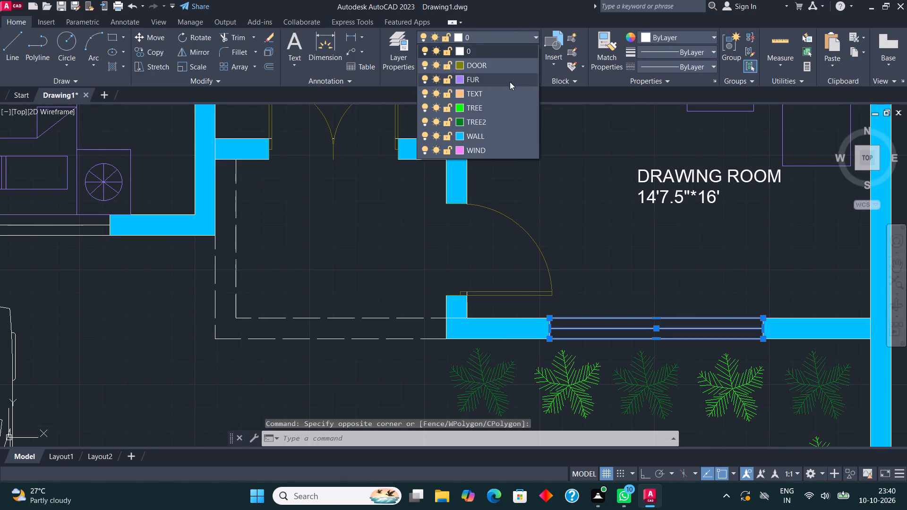
left_click(496, 146)
scroll(529, 244, "down", 1)
middle_click_drag(531, 244, 651, 264)
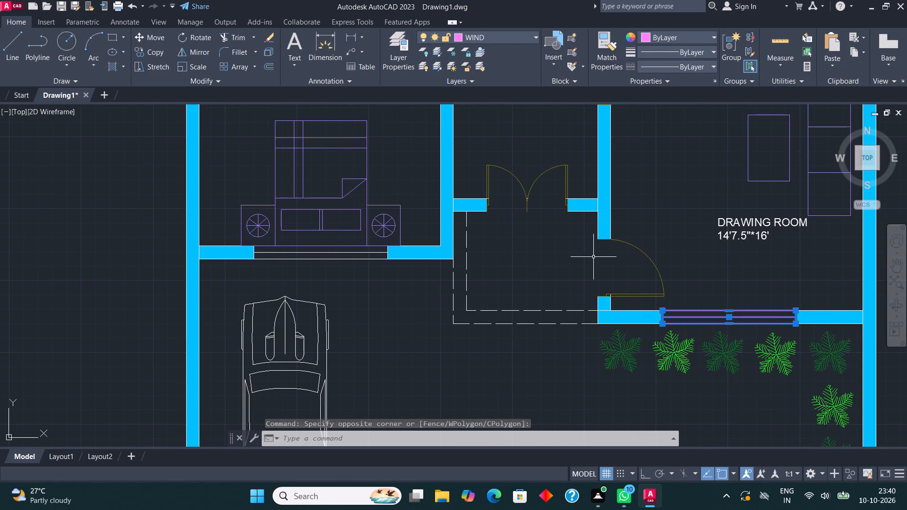
key("Escape")
Assign the guest room window behind the bed, facing the car, to the WIND layer.
left_click(235, 271)
left_click(401, 241)
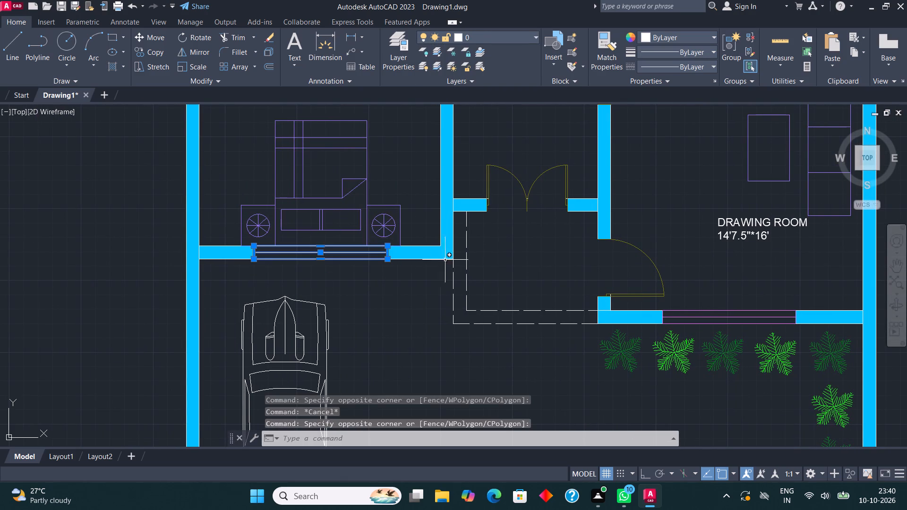
left_click(488, 31)
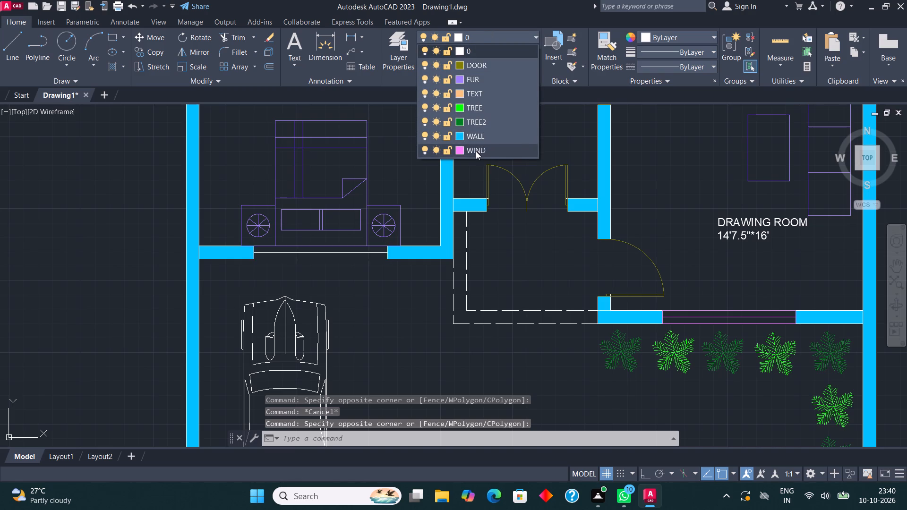
left_click(476, 152)
key("Escape")
Move both bedroom windows facing the rear open space to the WIND layer.
scroll(288, 301, "down", 3)
middle_click_drag(428, 187, 444, 235)
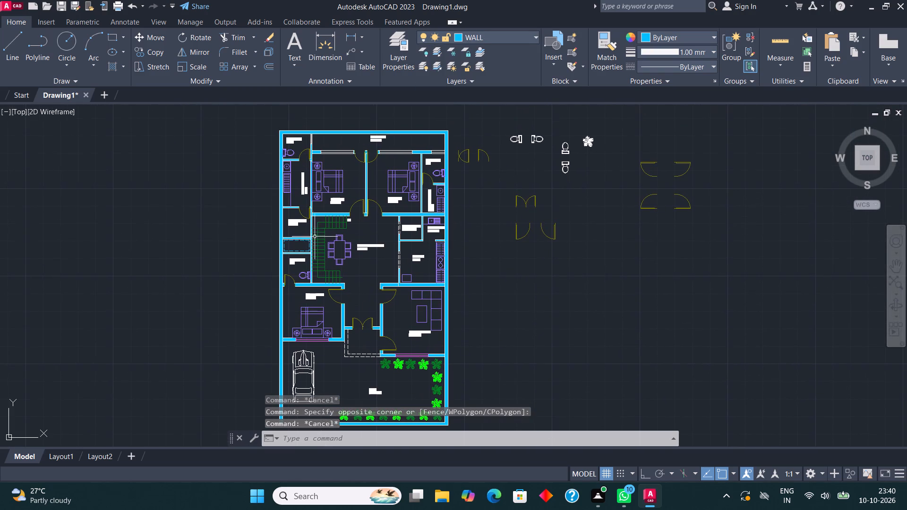
scroll(303, 243, "up", 3)
scroll(304, 249, "down", 1)
middle_click_drag(335, 183, 350, 360)
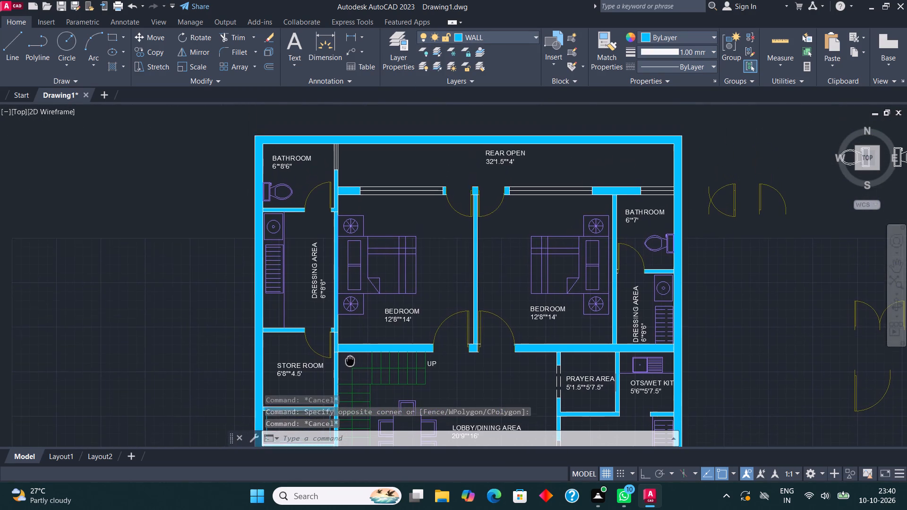
middle_click_drag(350, 360, 350, 362)
scroll(370, 169, "up", 1)
left_click(337, 234)
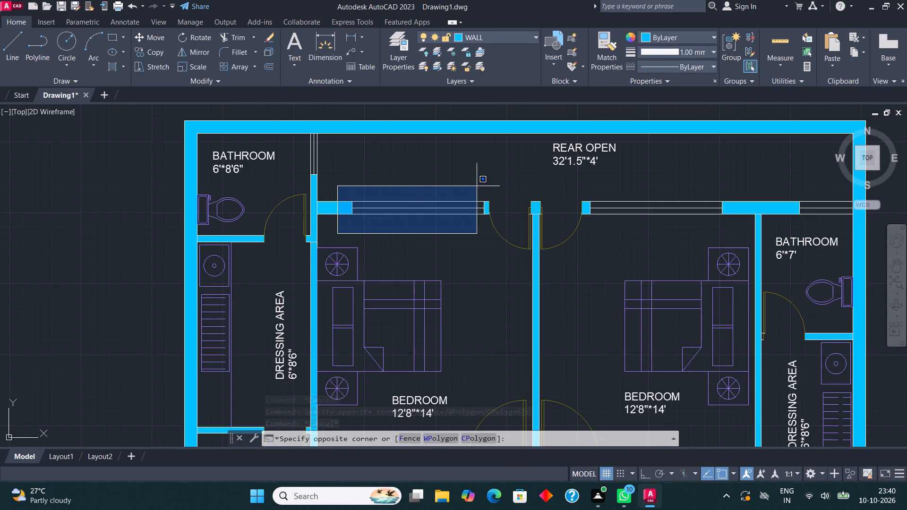
left_click(490, 184)
left_click(579, 233)
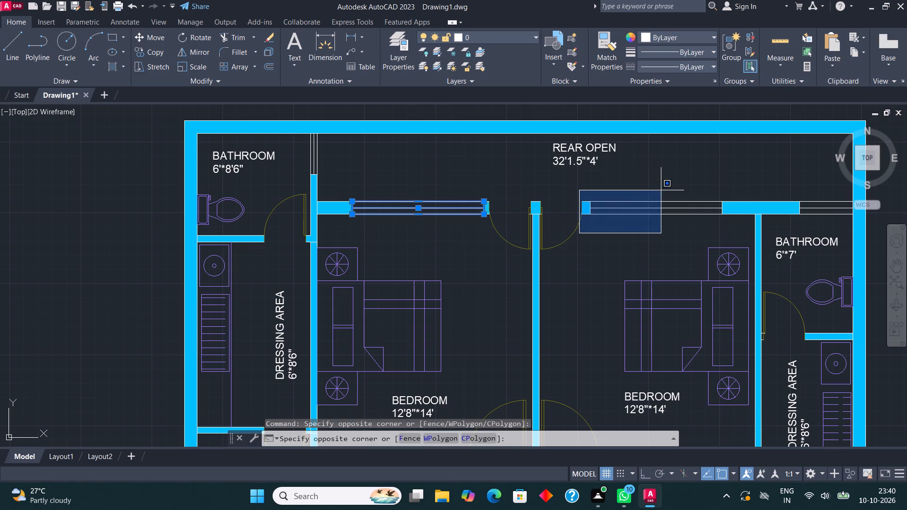
left_click(732, 187)
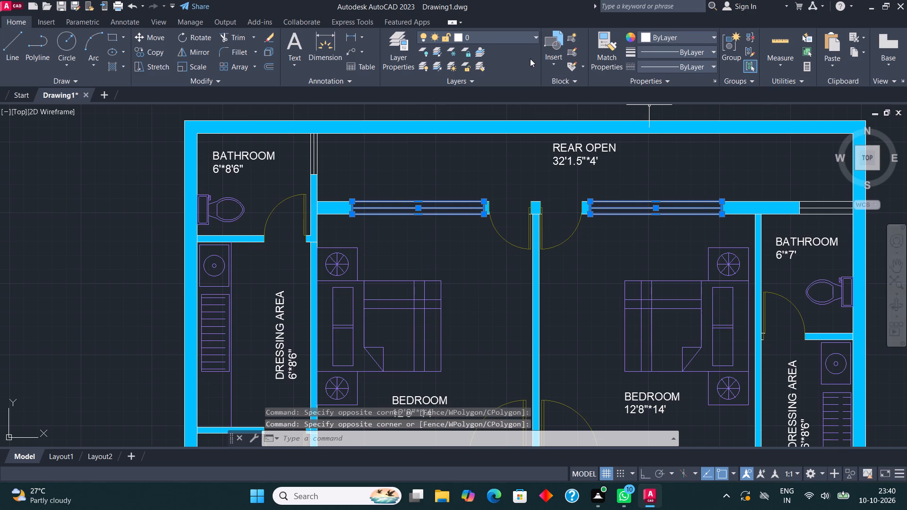
left_click(522, 40)
left_click(502, 148)
key("Escape")
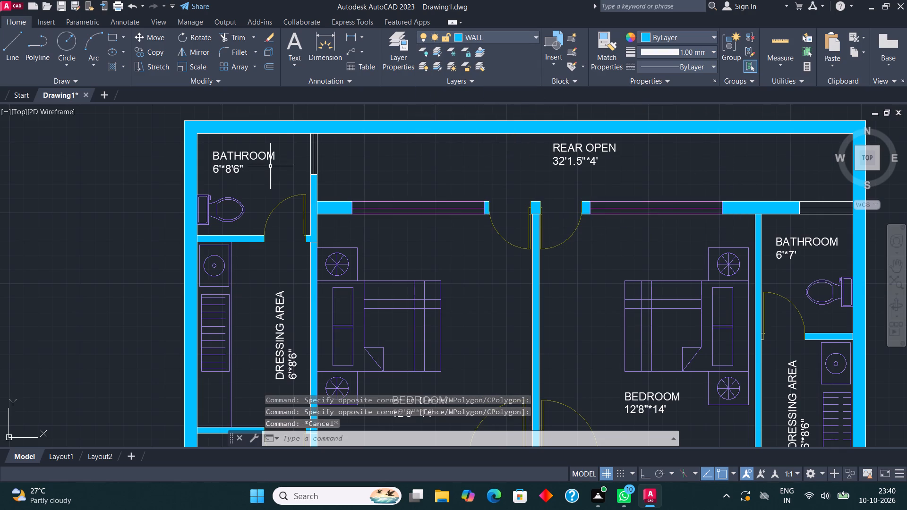
Put the window between the 6'*8'6" bathroom and the rear open space on the WIND layer.
middle_click_drag(270, 166, 272, 229)
scroll(272, 229, "up", 2)
left_click_drag(350, 275, 350, 270)
left_click(416, 134)
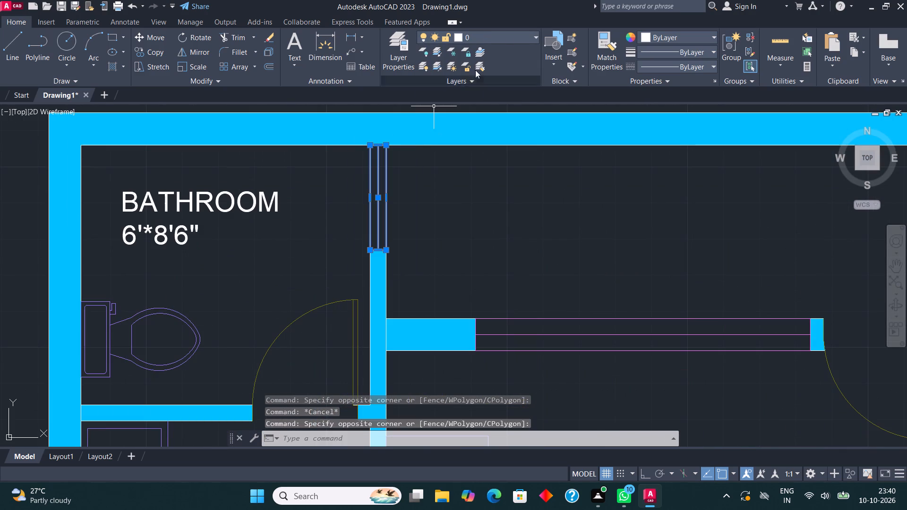
left_click(500, 34)
left_click(487, 145)
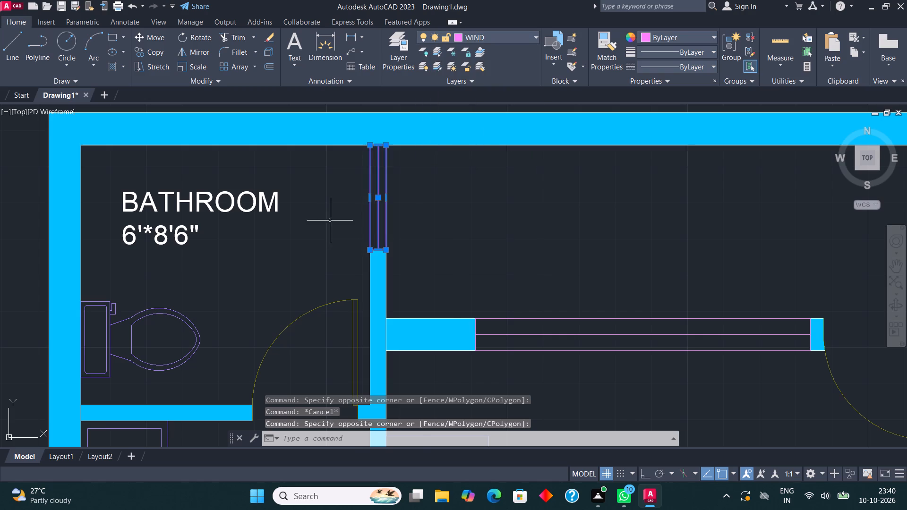
scroll(329, 222, "down", 2)
key("Escape")
Move the 6'*7' bathroom's window facing the rear open space to the WIND layer.
middle_click_drag(442, 234, 96, 238)
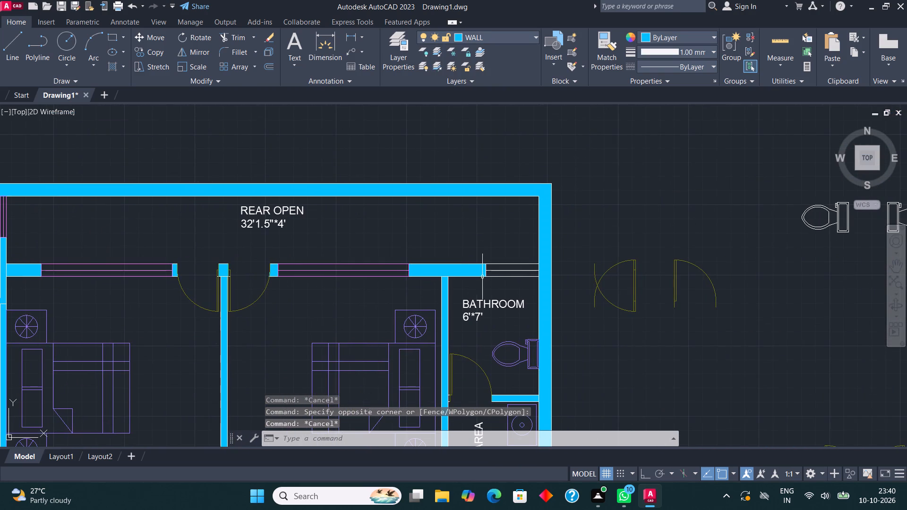
scroll(479, 270, "up", 1)
left_click(479, 303)
left_click(579, 237)
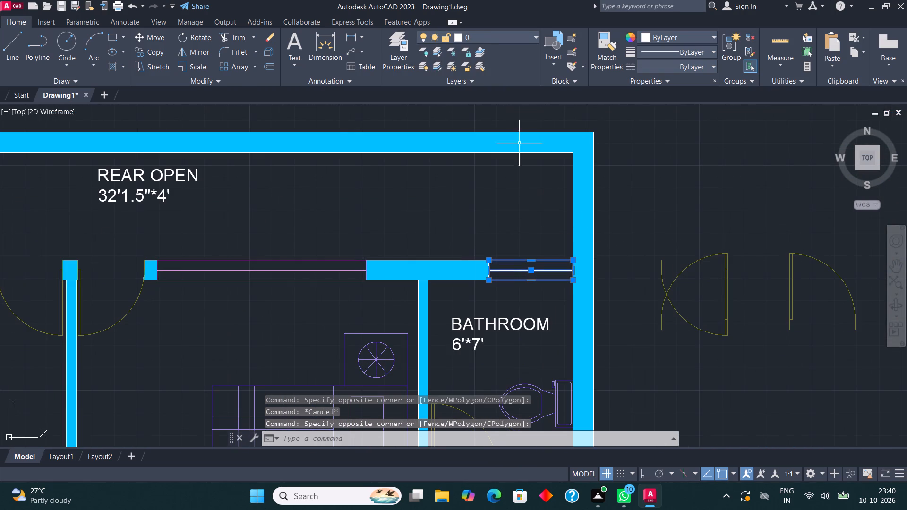
left_click(481, 35)
left_click(481, 153)
key("Escape")
scroll(481, 145, "down", 1)
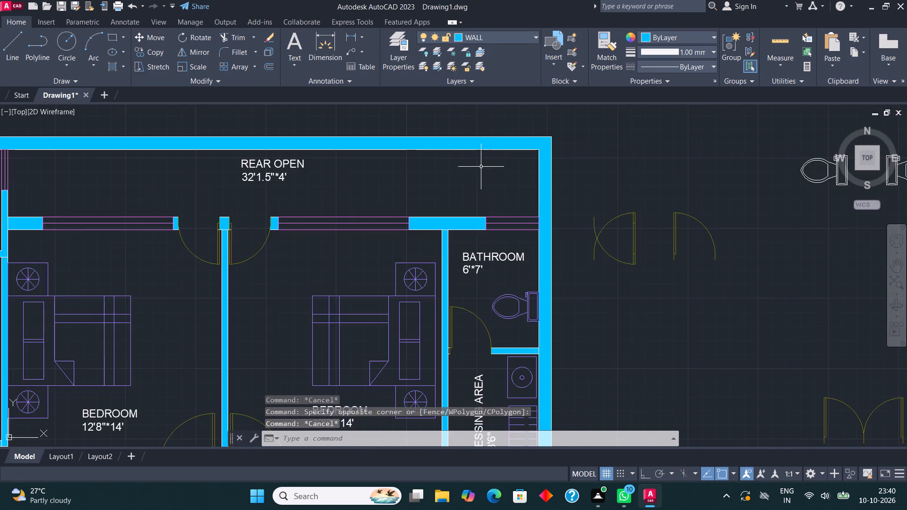
Move the dashed openings between the lobby and both the prayer area and the kitchen to the WALL layer.
middle_click_drag(478, 210, 531, 113)
scroll(501, 236, "down", 1)
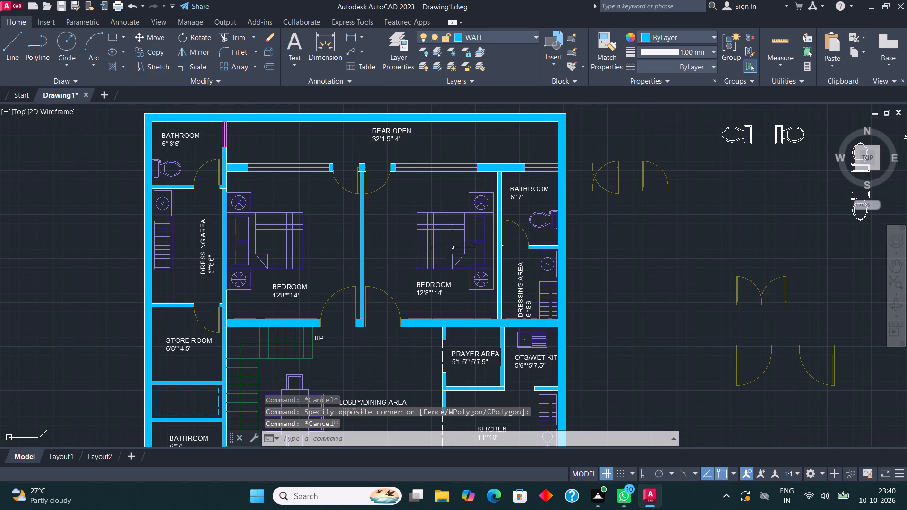
middle_click_drag(410, 285, 414, 168)
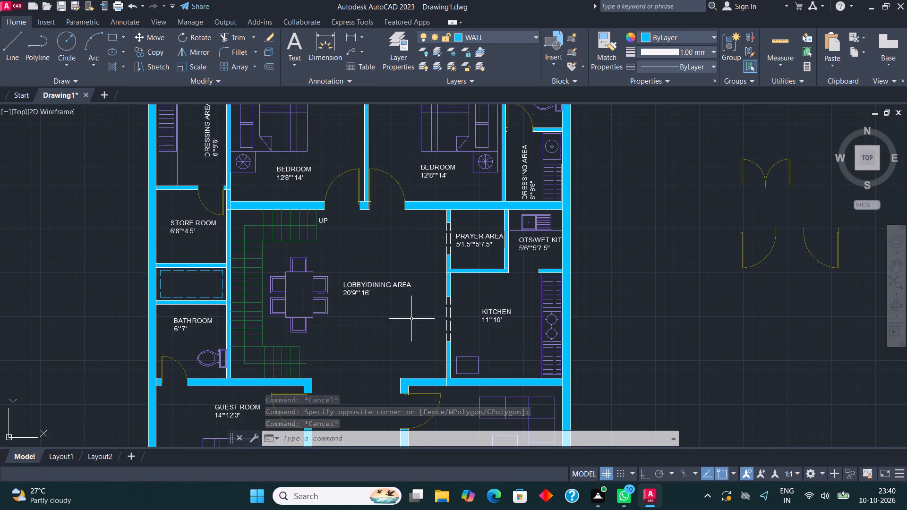
middle_click_drag(405, 323, 406, 303)
scroll(406, 331, "down", 1)
middle_click_drag(414, 268, 421, 221)
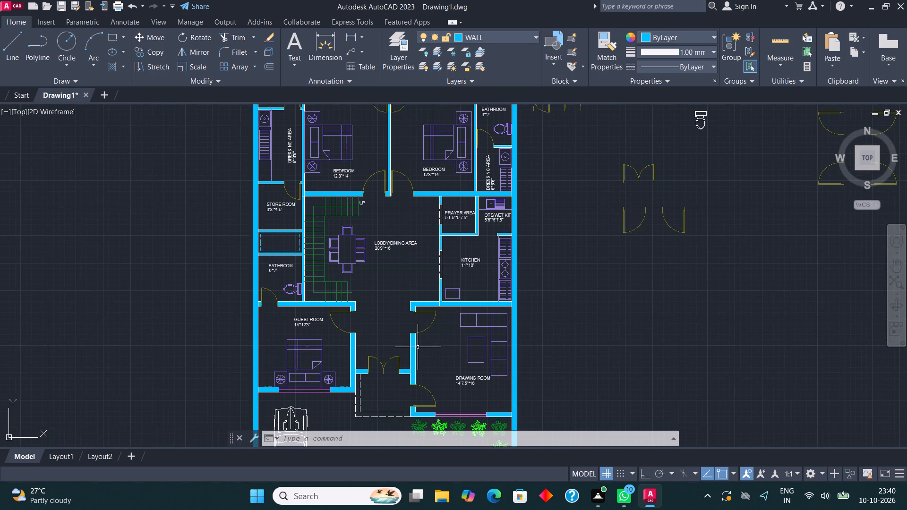
middle_click_drag(407, 278, 337, 354)
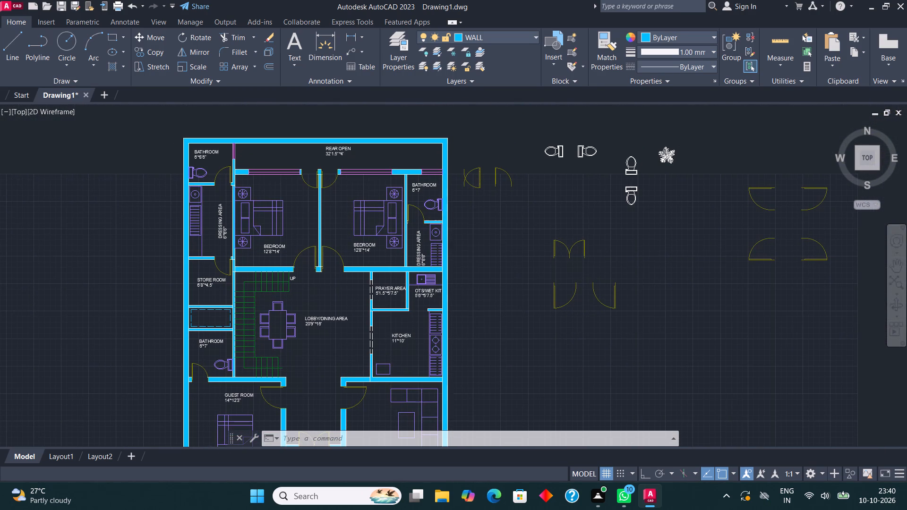
scroll(385, 285, "up", 3)
left_click(328, 301)
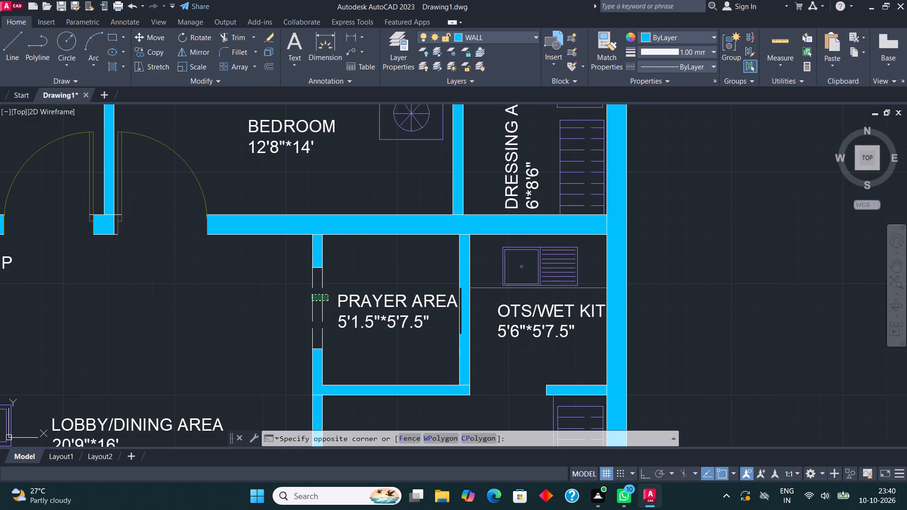
left_click(312, 295)
scroll(375, 259, "down", 4)
scroll(371, 303, "up", 4)
left_click(340, 302)
left_click(326, 299)
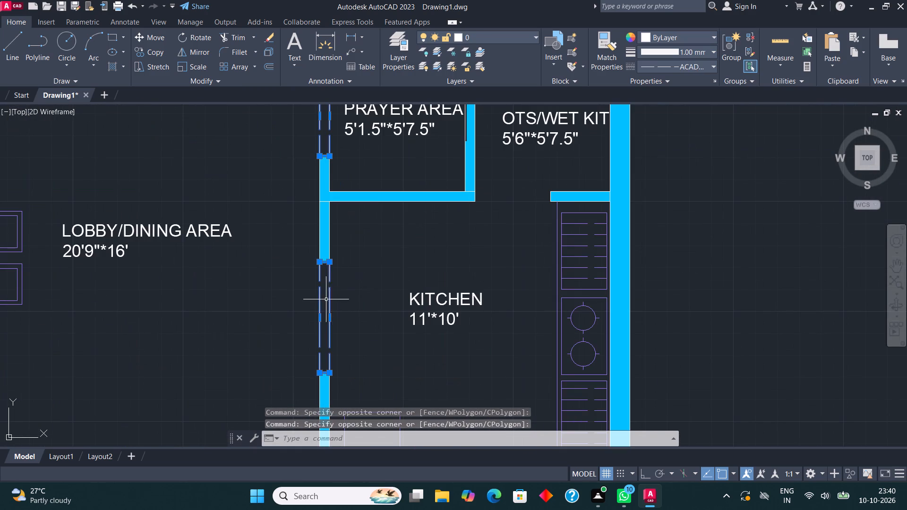
left_click(479, 37)
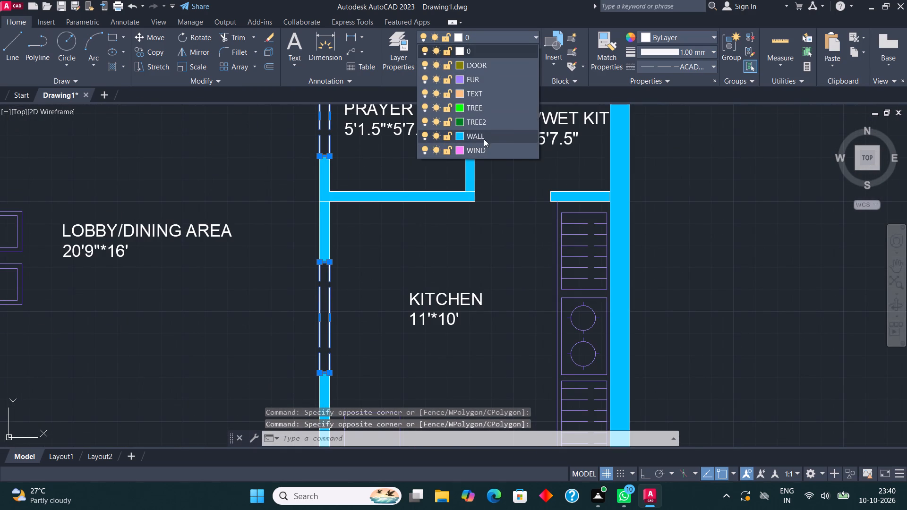
left_click(484, 132)
key("Escape")
Select all text labels similar to the LOBBY/DINING AREA label and assign them to the TEXT layer.
scroll(426, 229, "down", 2)
middle_click_drag(395, 202, 422, 244)
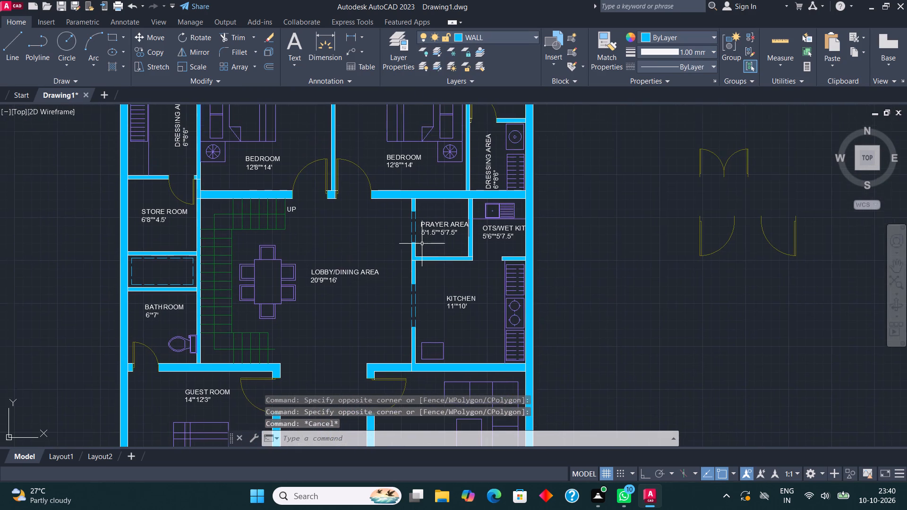
left_click(337, 268)
right_click(337, 268)
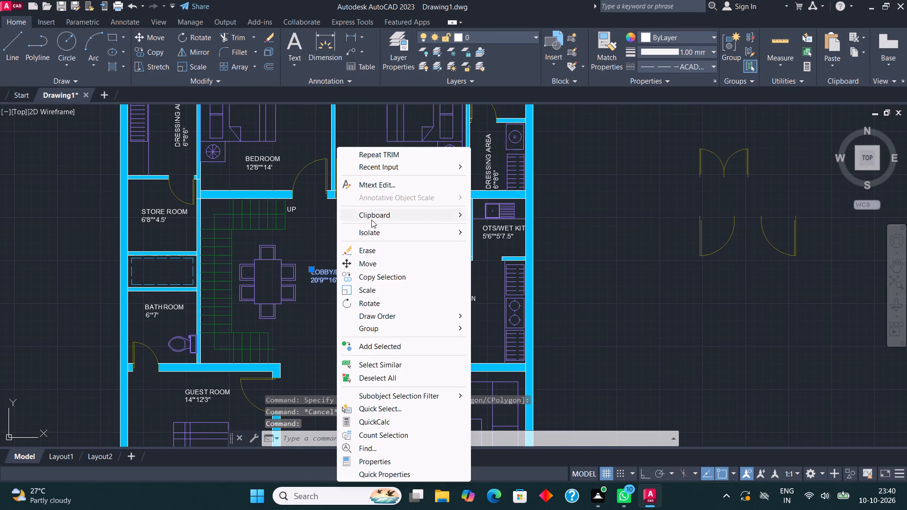
left_click(384, 362)
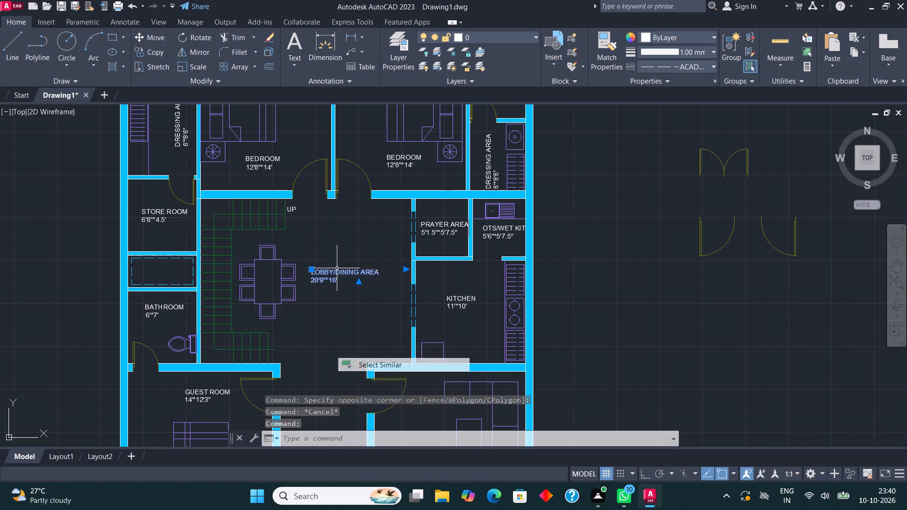
left_click(484, 37)
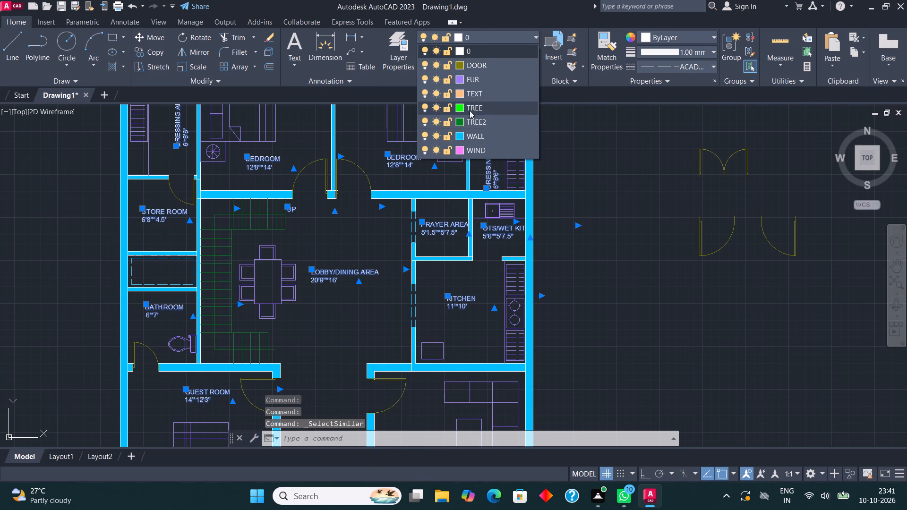
left_click(481, 92)
key("Escape")
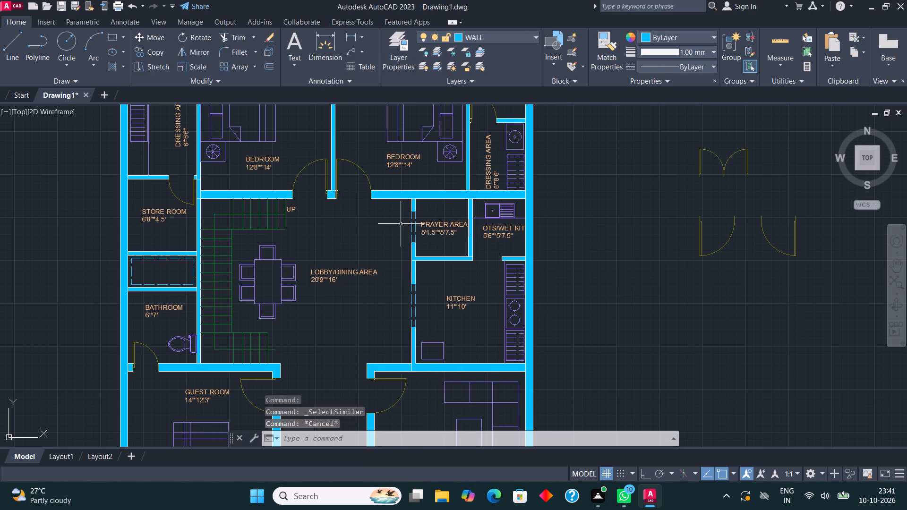
Assign the dashed L-shaped double outline outside the main double door to the WALL layer.
scroll(387, 239, "down", 1)
middle_click_drag(367, 228, 396, 293)
scroll(361, 258, "up", 3)
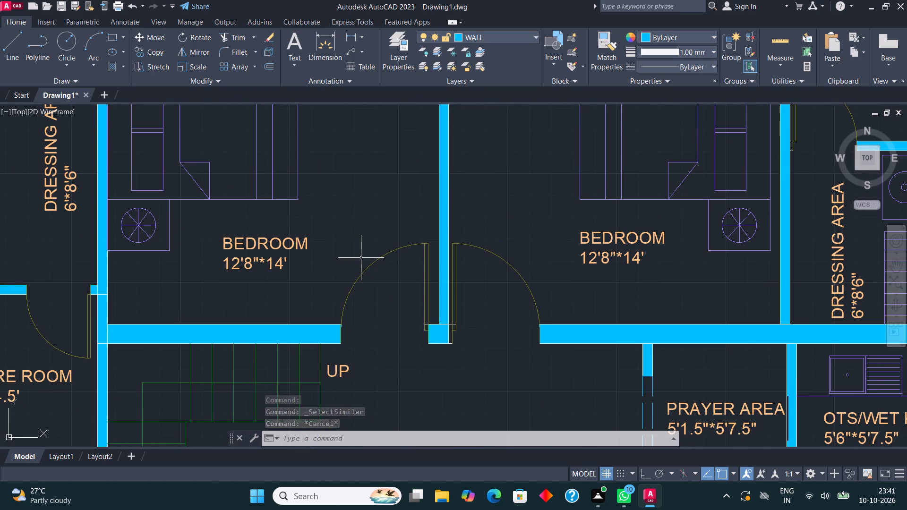
scroll(361, 263, "down", 2)
scroll(342, 300, "down", 1)
middle_click_drag(344, 311, 342, 278)
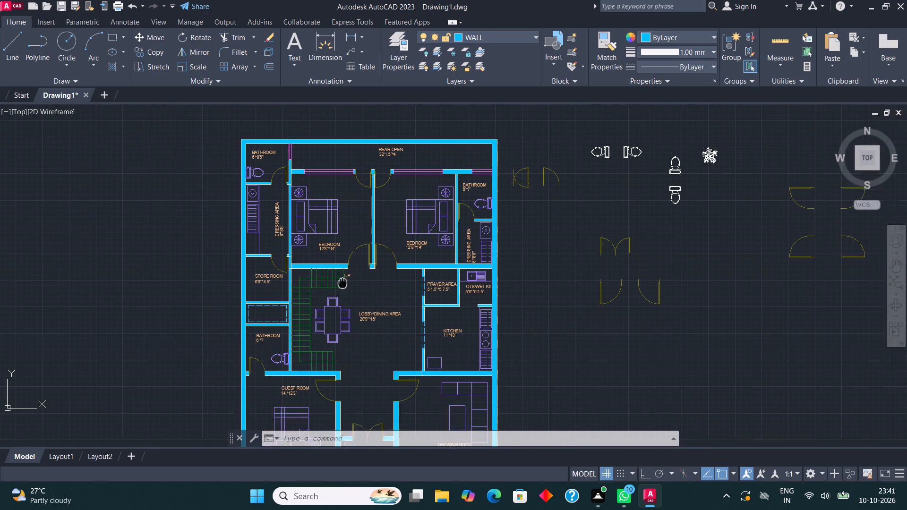
middle_click_drag(342, 278, 329, 204)
middle_click_drag(331, 287, 323, 198)
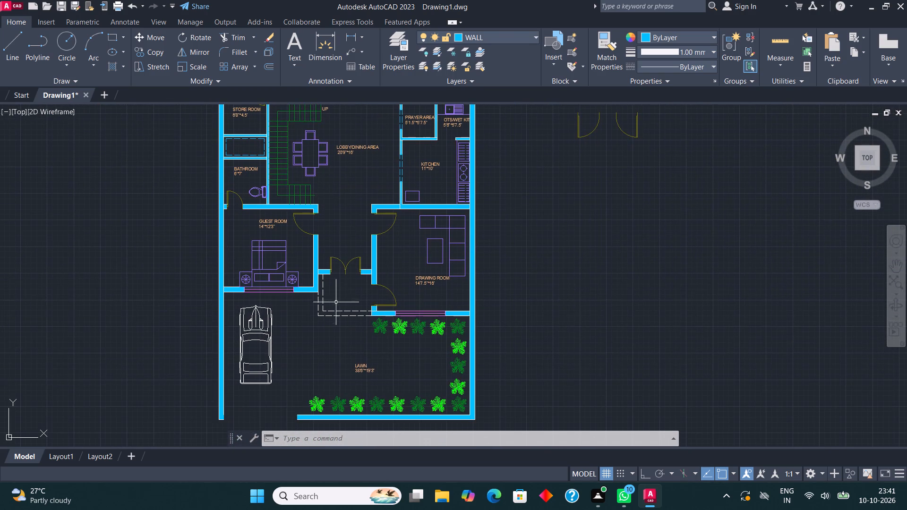
scroll(338, 306, "up", 1)
left_click_drag(335, 340, 331, 331)
left_click(303, 310)
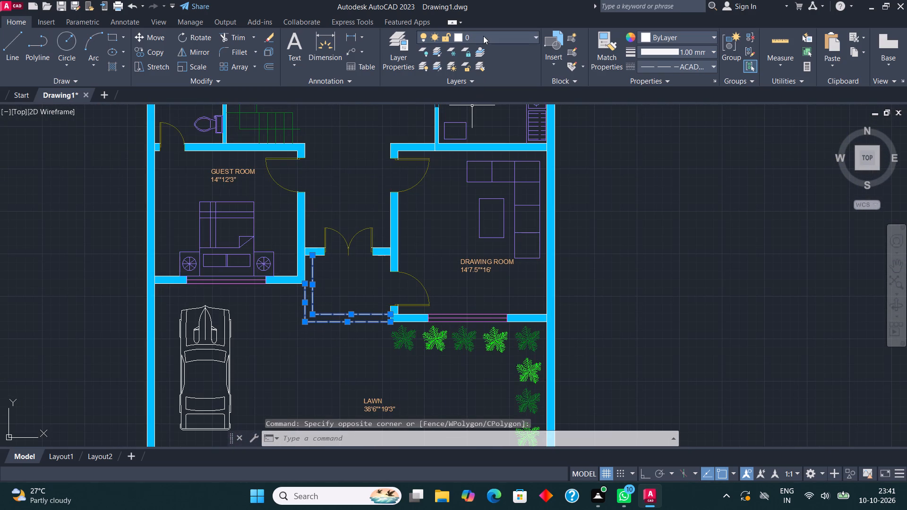
left_click(483, 36)
left_click(472, 136)
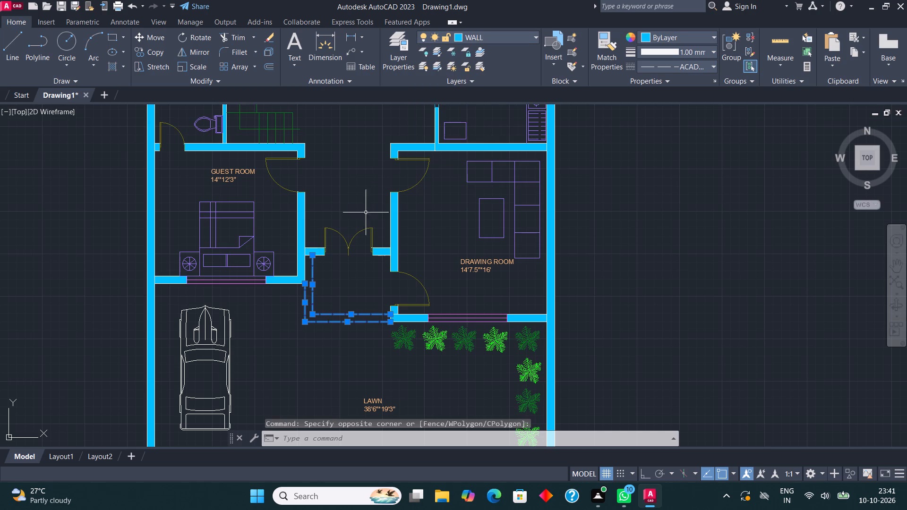
key("Escape")
Delete the spare toilet, door and plant blocks lying outside the floor plan.
scroll(295, 293, "down", 1)
middle_click_drag(289, 294, 272, 310)
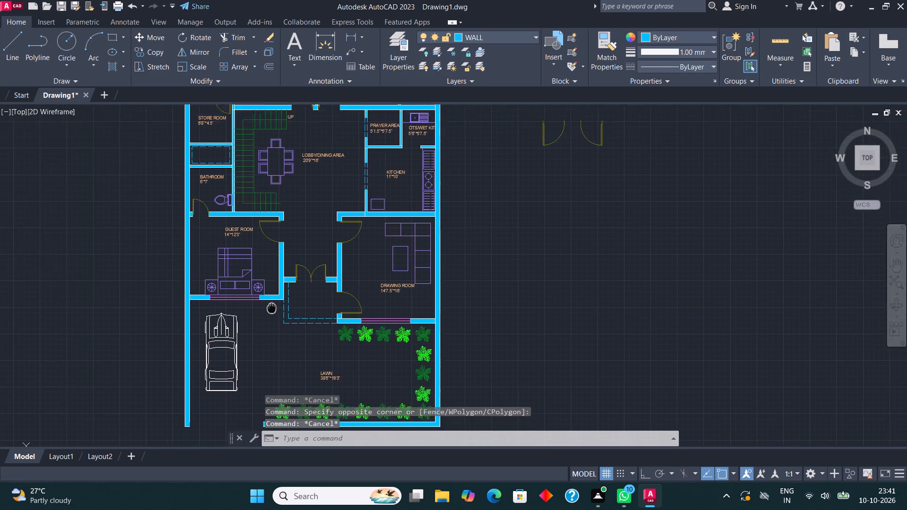
middle_click_drag(272, 310, 265, 374)
scroll(346, 325, "down", 1)
middle_click_drag(607, 242, 571, 277)
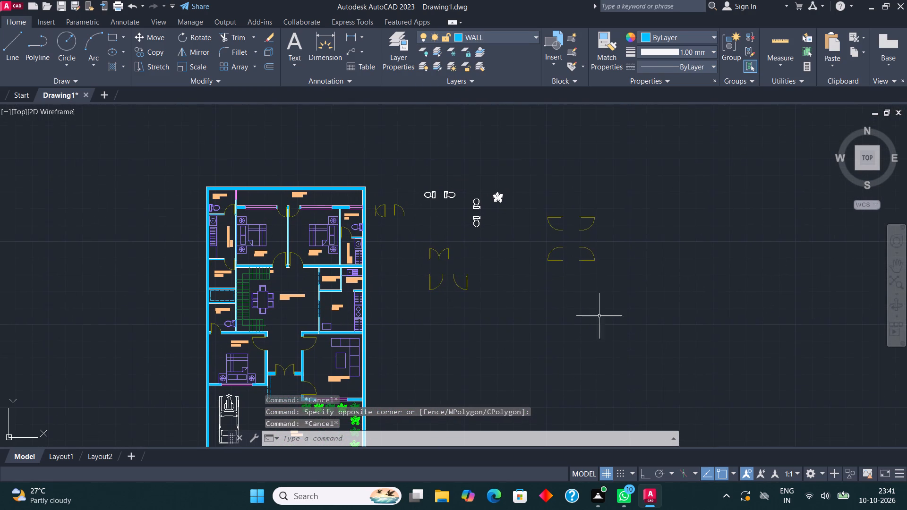
left_click(619, 336)
left_click(373, 139)
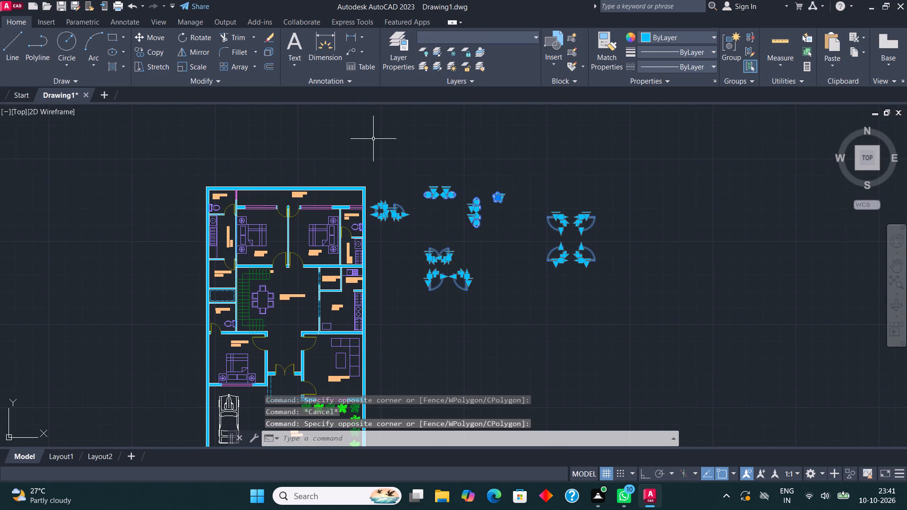
key("Delete")
Move the car in front of the guest room to the DOOR layer.
middle_click_drag(423, 212, 461, 66)
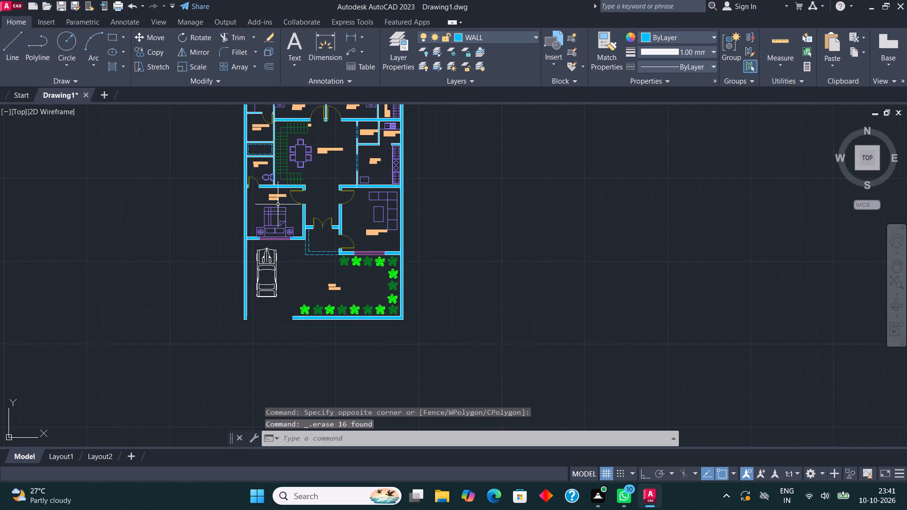
scroll(272, 252, "up", 3)
left_click(282, 260)
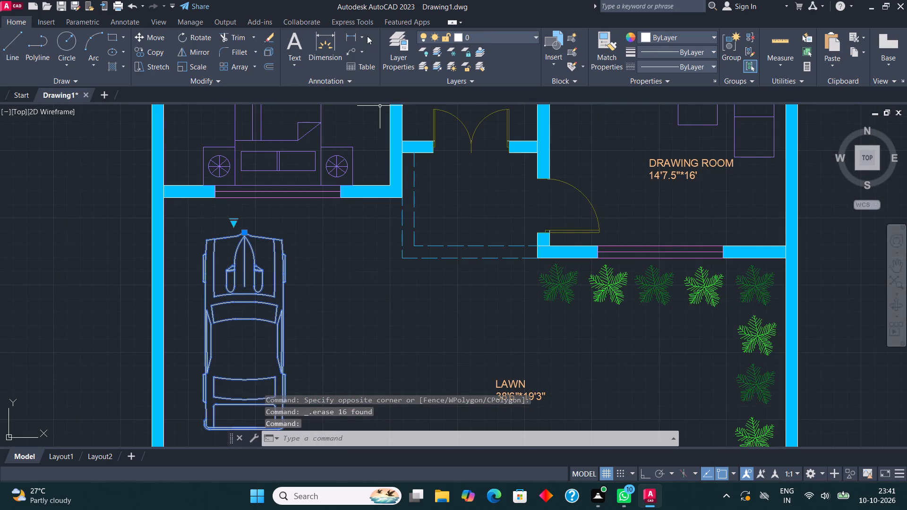
left_click(477, 35)
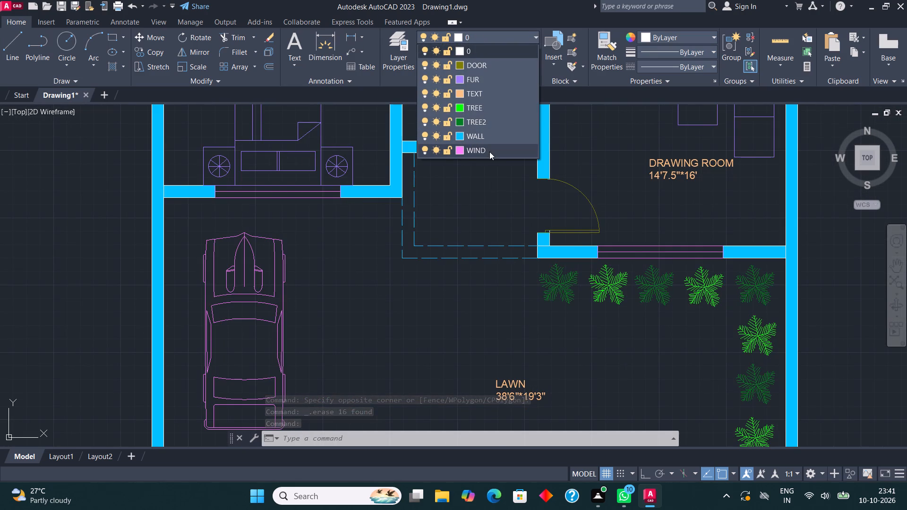
left_click(485, 65)
key("Escape")
Review the layer colours across the whole floor plan, from the lawn to the rear open space.
scroll(328, 223, "down", 2)
middle_click_drag(326, 223, 321, 232)
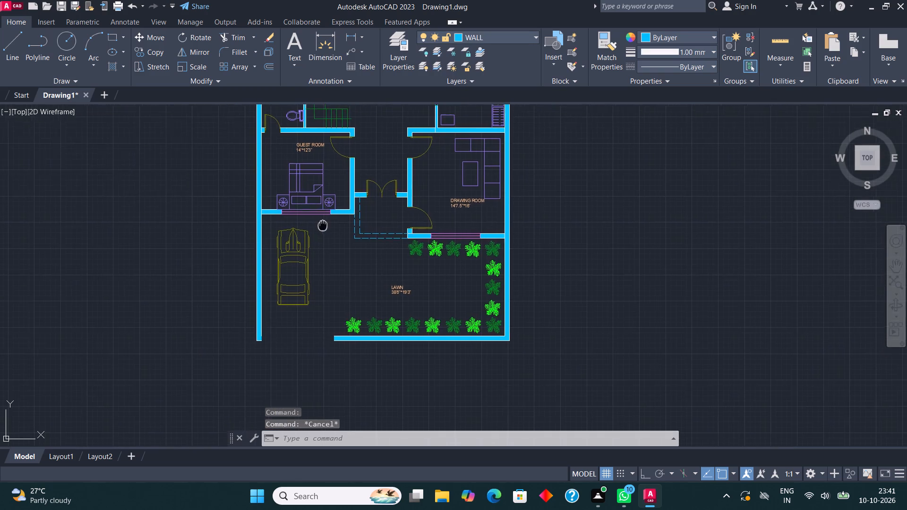
middle_click_drag(321, 232, 324, 314)
middle_click_drag(371, 231, 367, 291)
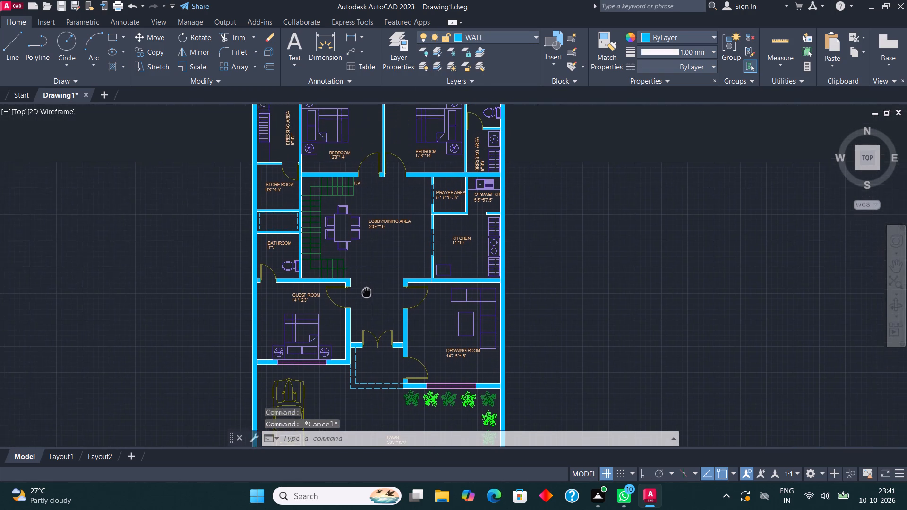
middle_click_drag(367, 291, 371, 313)
middle_click_drag(380, 241, 374, 303)
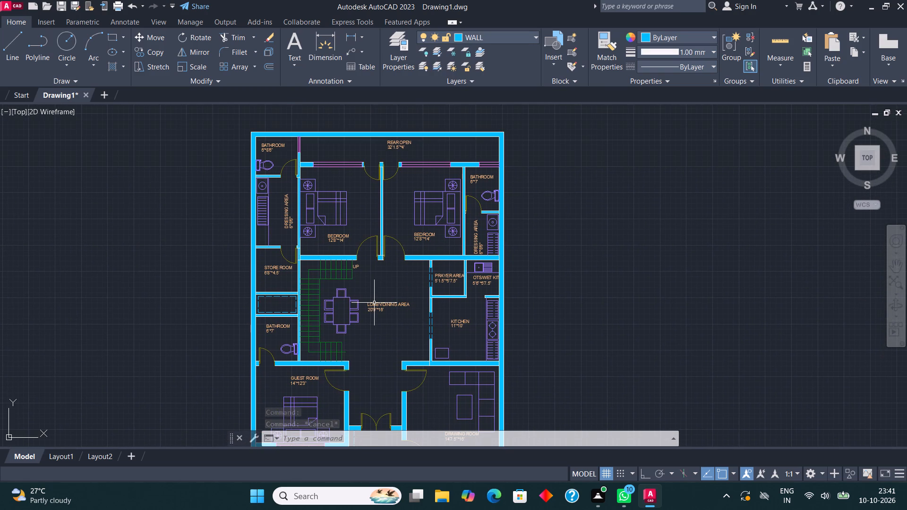
scroll(414, 260, "down", 1)
middle_click_drag(405, 254, 396, 234)
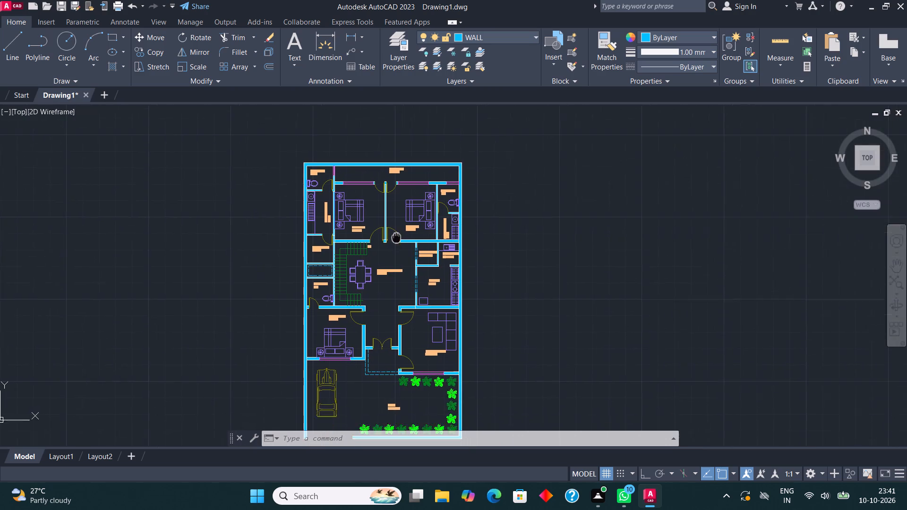
middle_click_drag(396, 234, 376, 204)
middle_click_drag(383, 210, 386, 278)
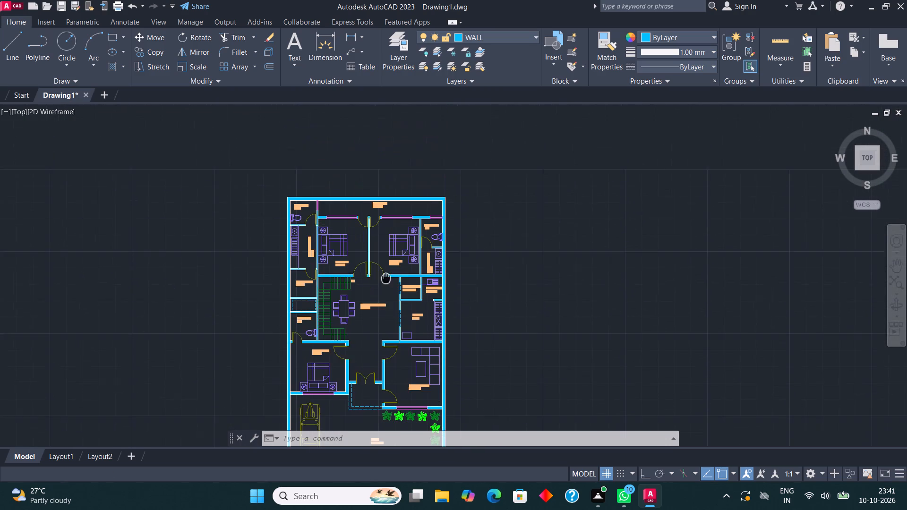
middle_click_drag(386, 278, 387, 280)
Make TEXT the current layer.
scroll(342, 168, "up", 1)
middle_click_drag(342, 170, 341, 210)
scroll(341, 210, "up", 1)
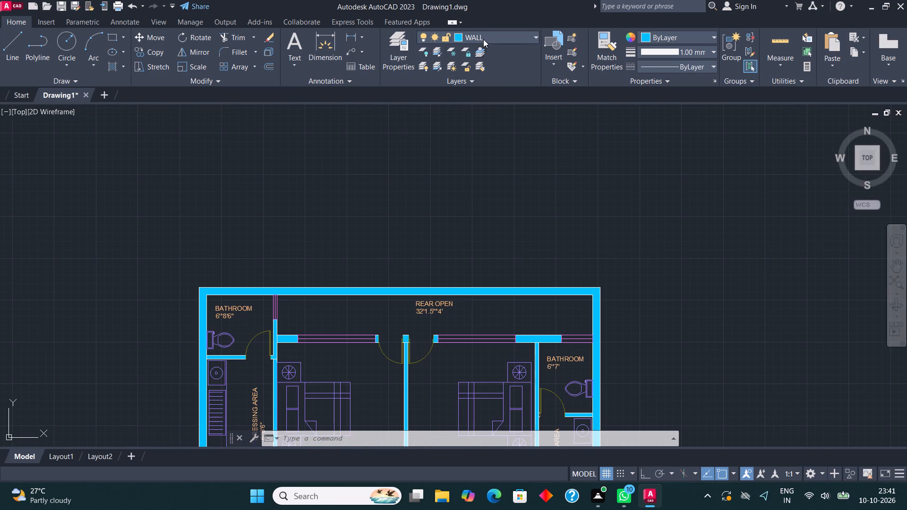
left_click(483, 39)
left_click(482, 94)
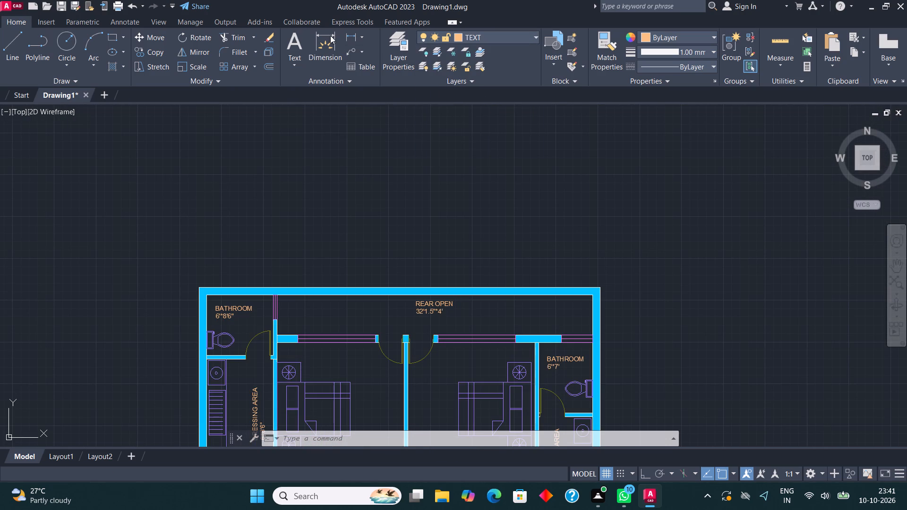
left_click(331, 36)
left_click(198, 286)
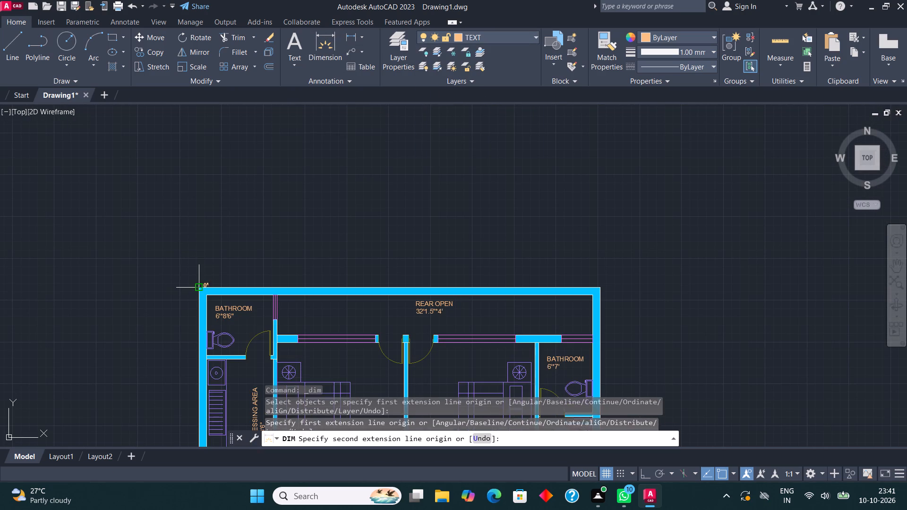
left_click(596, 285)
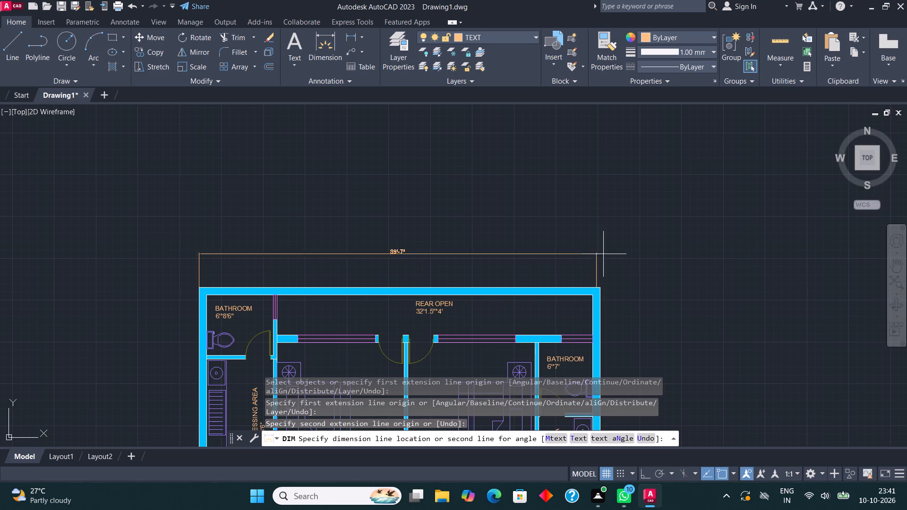
Dimension the plan's overall width between the outer corners of the rear wall, placing the dimension line outside the wall.
left_click(325, 41)
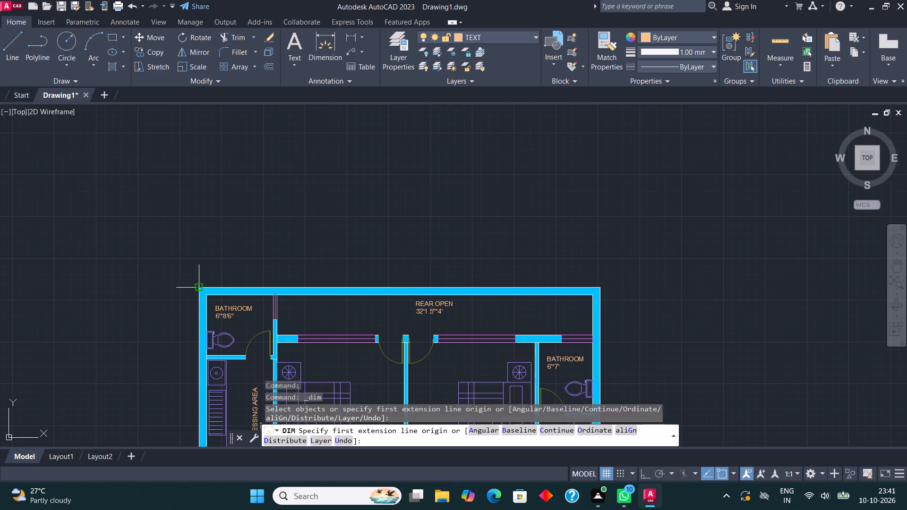
left_click(199, 287)
left_click(601, 286)
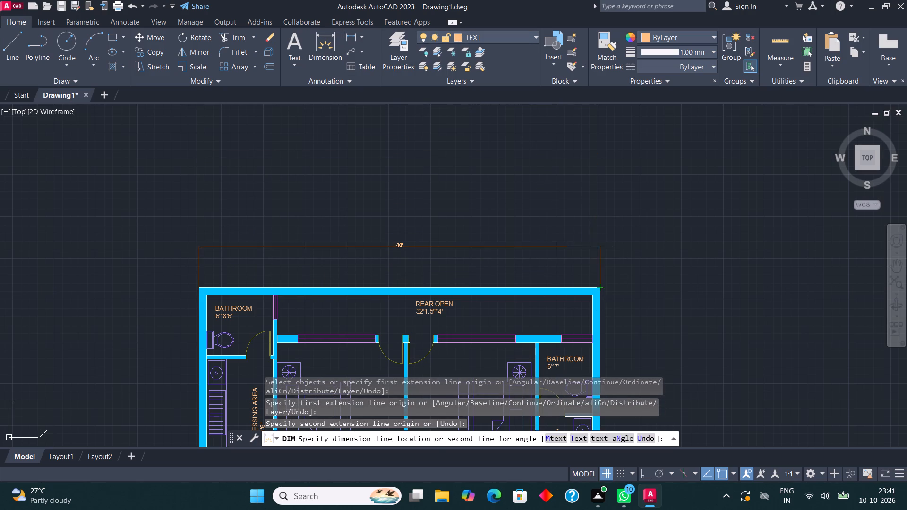
left_click(589, 246)
Dimension the plan's overall depth between the outer corners of the west side wall, placing the dimension line outside the wall.
left_click(331, 43)
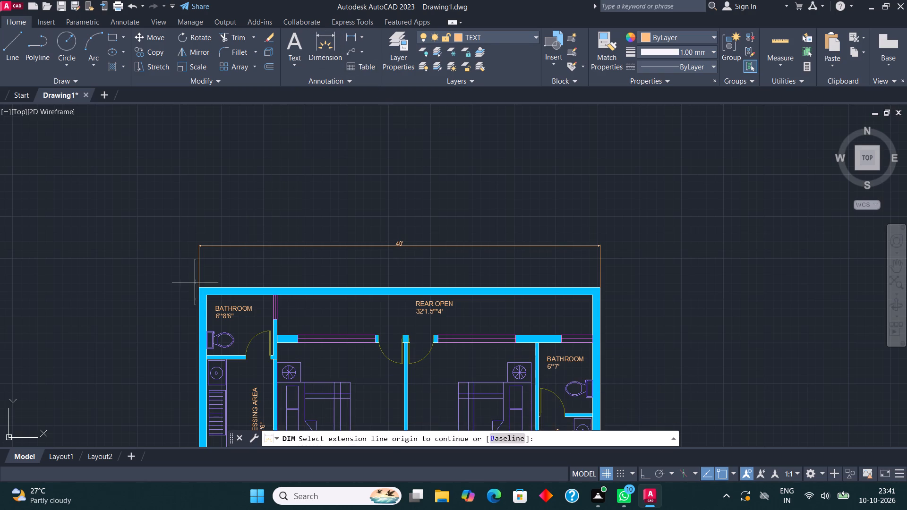
left_click(200, 286)
scroll(233, 225, "down", 4)
scroll(219, 355, "up", 4)
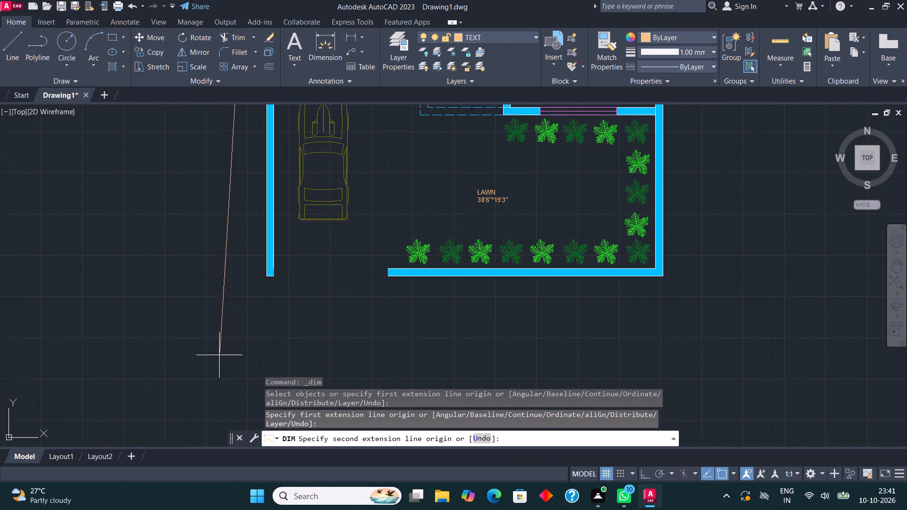
left_click(265, 274)
left_click(218, 261)
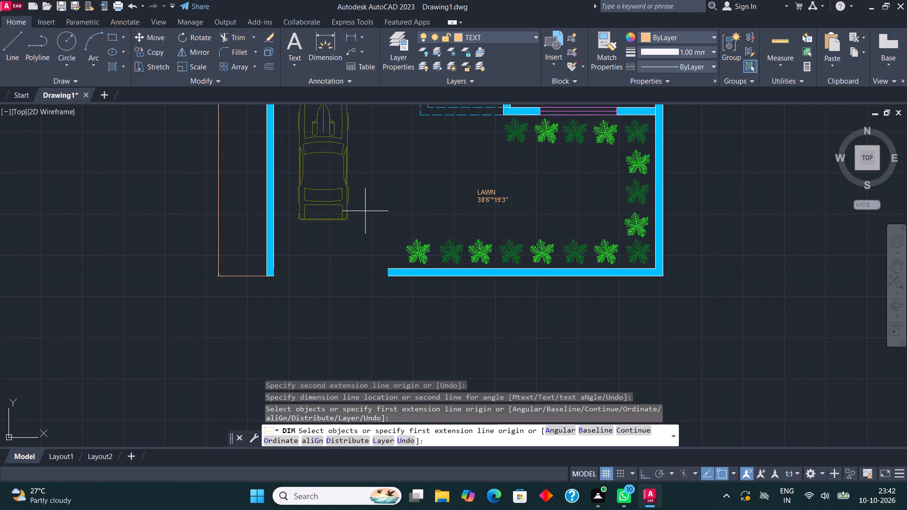
middle_click_drag(398, 194, 385, 437)
scroll(215, 180, "down", 2)
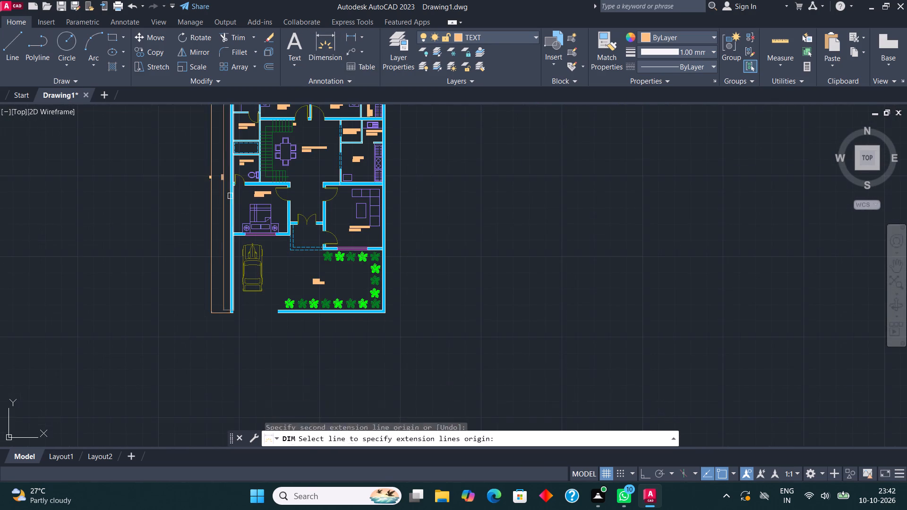
middle_click_drag(247, 206, 257, 254)
key("Escape")
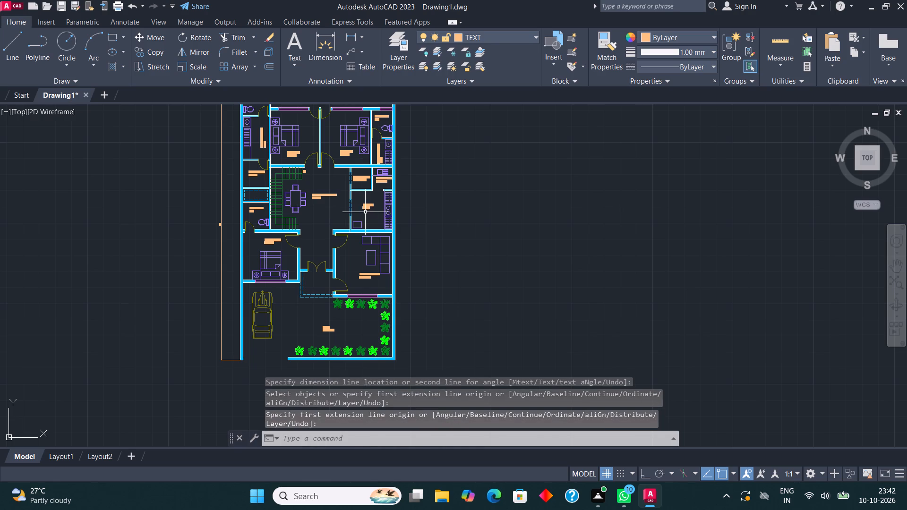
Copy the STORE ROOM label to the empty area outside the west wall, beyond the overall depth dimension.
scroll(365, 212, "down", 2)
middle_click_drag(369, 216, 358, 217)
scroll(358, 217, "up", 2)
scroll(189, 161, "up", 1)
middle_click_drag(195, 165, 204, 204)
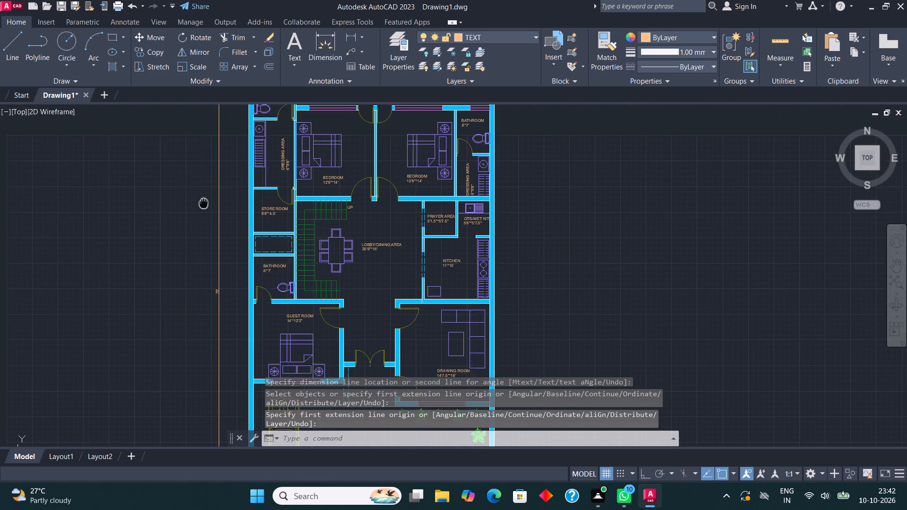
middle_click_drag(204, 204, 205, 205)
scroll(205, 205, "up", 2)
left_click(351, 219)
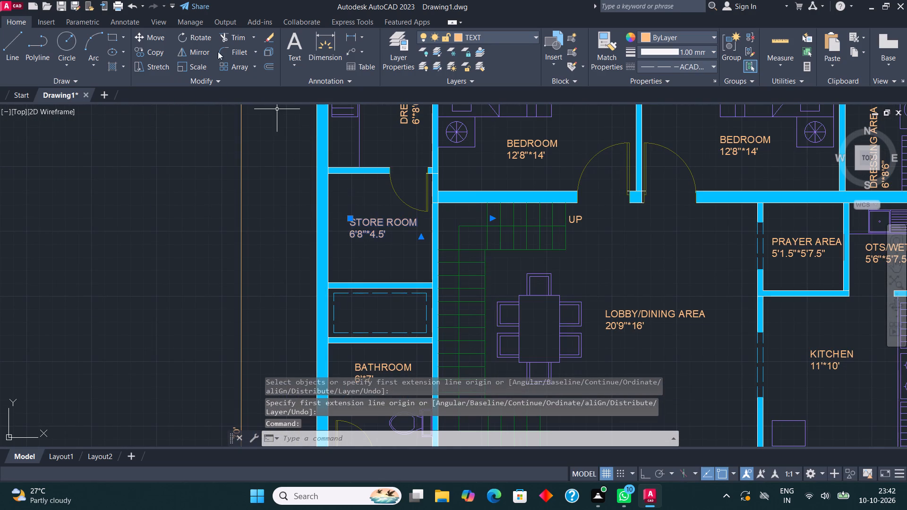
left_click(161, 50)
left_click(396, 239)
left_click(179, 234)
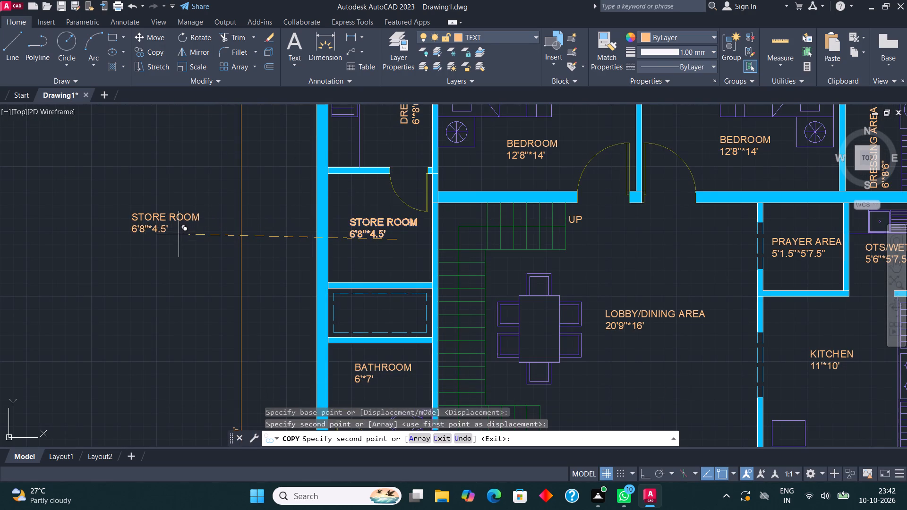
middle_click_drag(183, 237, 265, 277)
key("Escape")
Replace the text of the copied STORE ROOM label outside the plan with D.
left_click(230, 253)
right_click(230, 257)
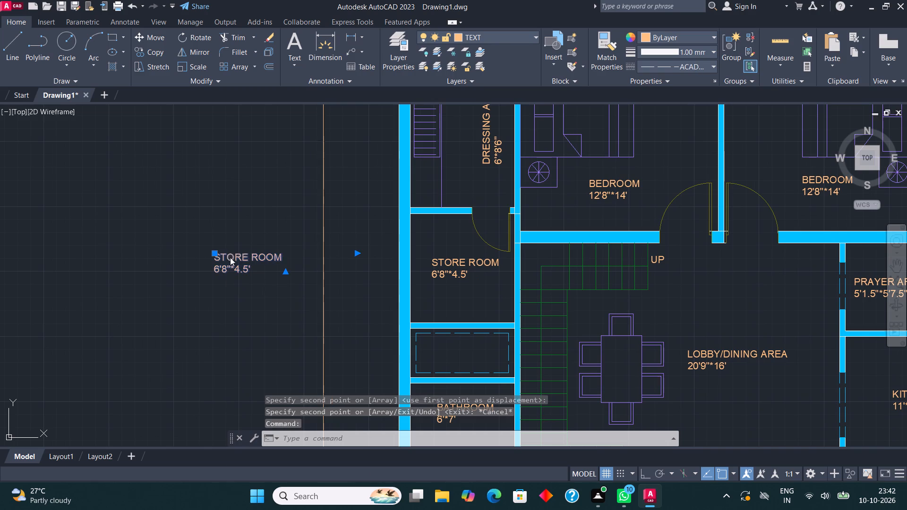
left_click(287, 184)
left_click(266, 263)
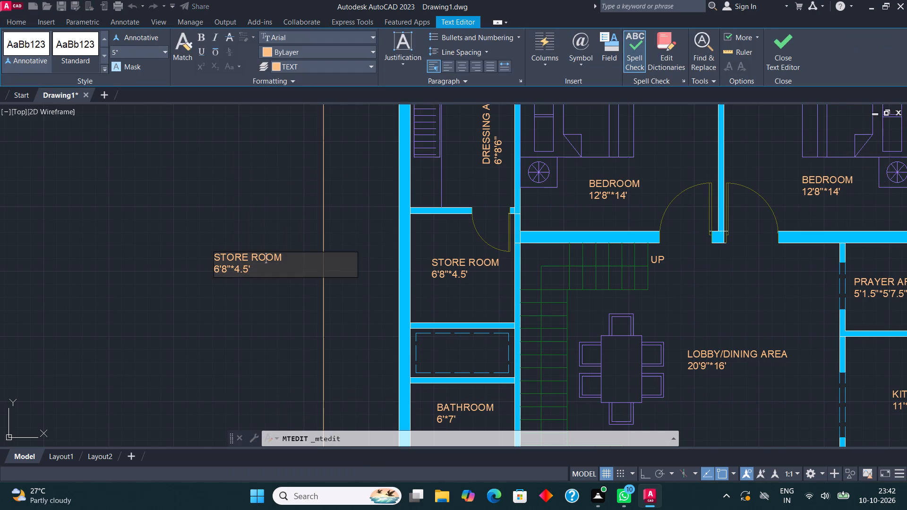
left_click(277, 270)
key("BackSpace")
key("BackSpace")
key("BackSpace")
key("BackSpace")
key("BackSpace")
key("BackSpace")
key("BackSpace")
key("BackSpace")
key("BackSpace")
key("BackSpace")
key("BackSpace")
key("BackSpace")
key("BackSpace")
key("BackSpace")
key("BackSpace")
key("BackSpace")
key("BackSpace")
key("BackSpace")
key("BackSpace")
key("BackSpace")
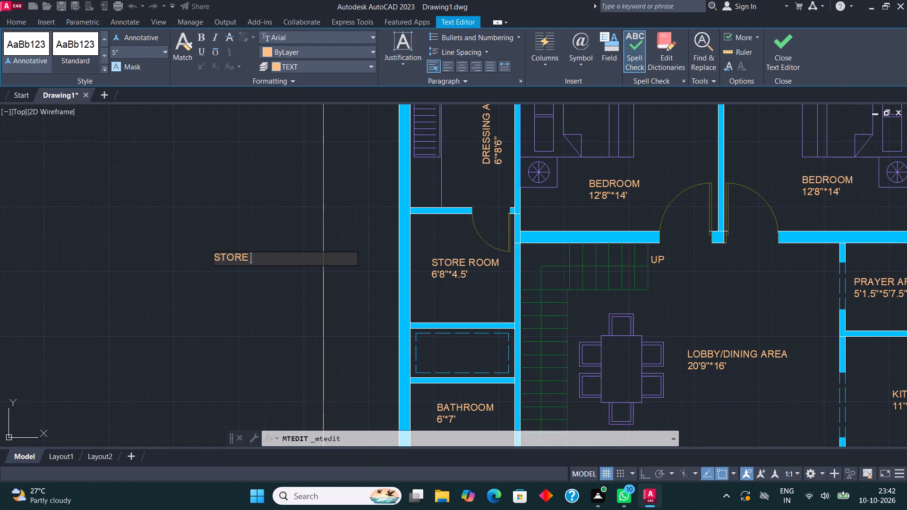
key("d")
left_click(796, 45)
Make two copies of the D tag beside the original, one above the other.
left_click(217, 255)
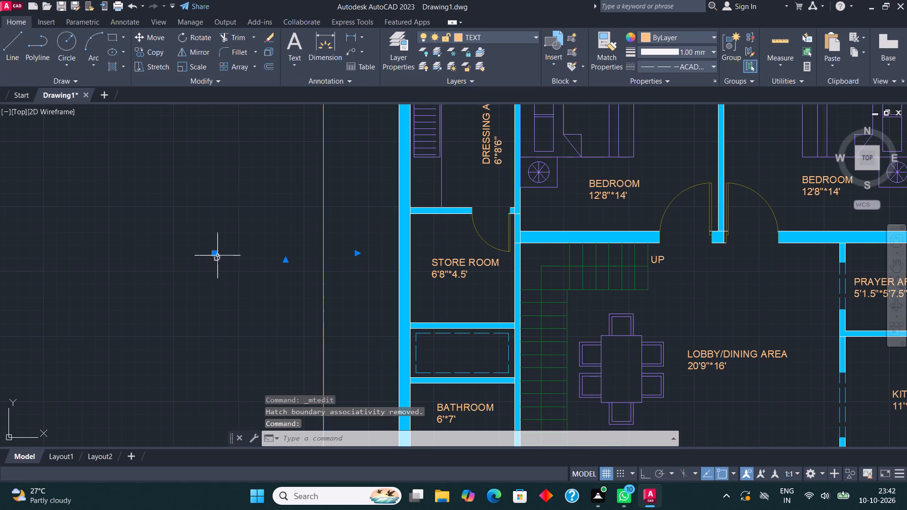
left_click(156, 48)
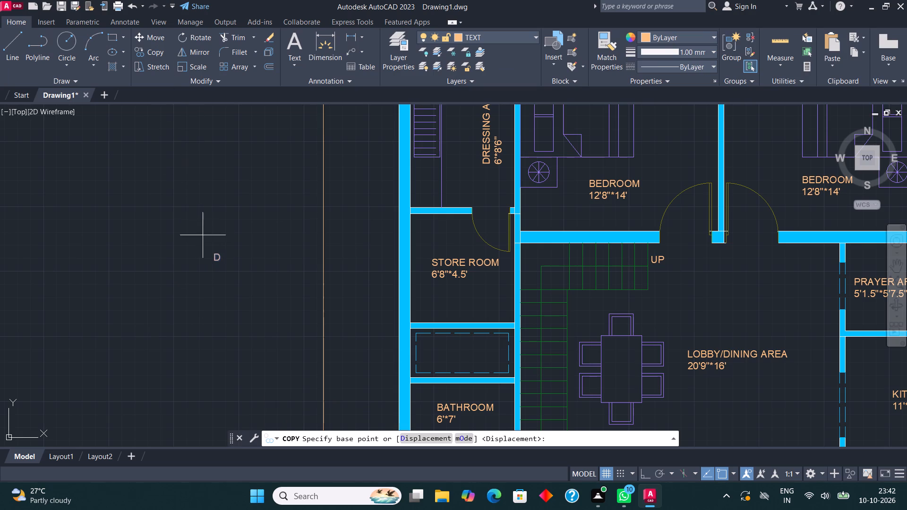
left_click(208, 246)
left_click(246, 246)
left_click(243, 287)
scroll(241, 259, "up", 1)
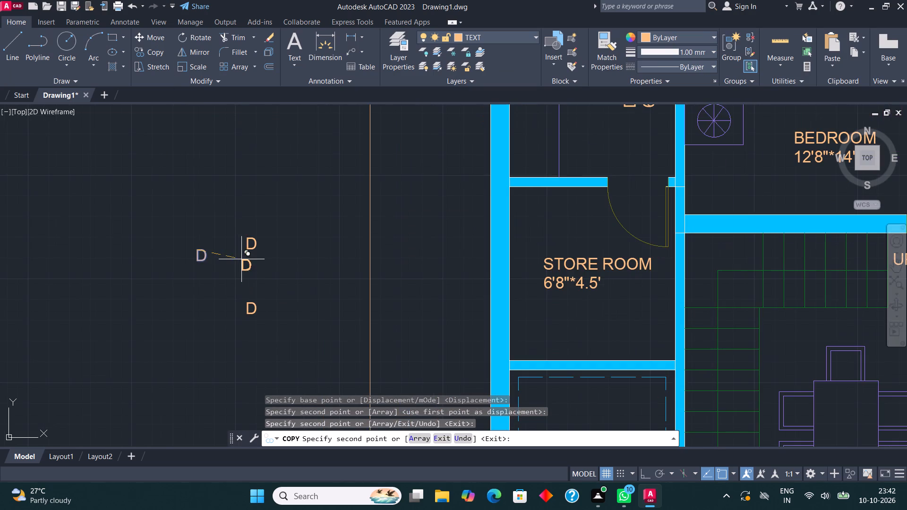
key("Escape")
Change the text of the upper copied D tag to W.
left_click(248, 240)
right_click(248, 240)
left_click(290, 185)
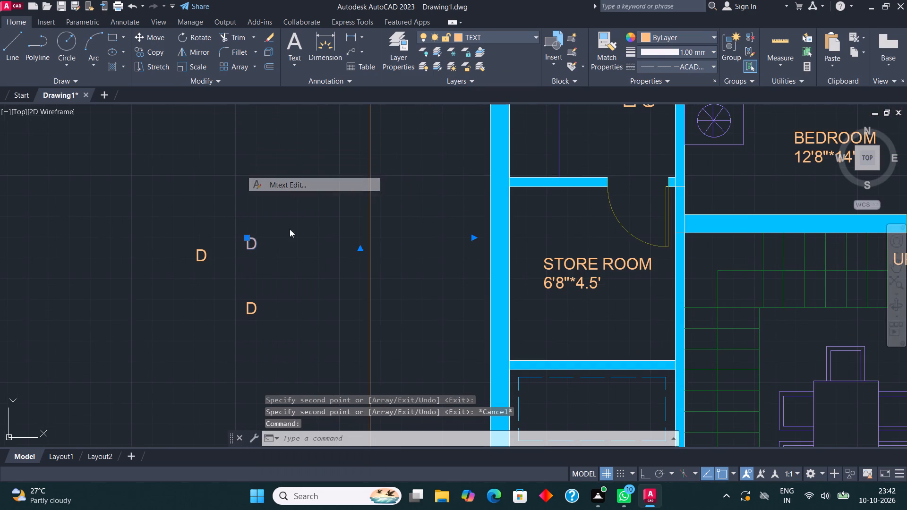
left_click(268, 248)
key("BackSpace")
key("w")
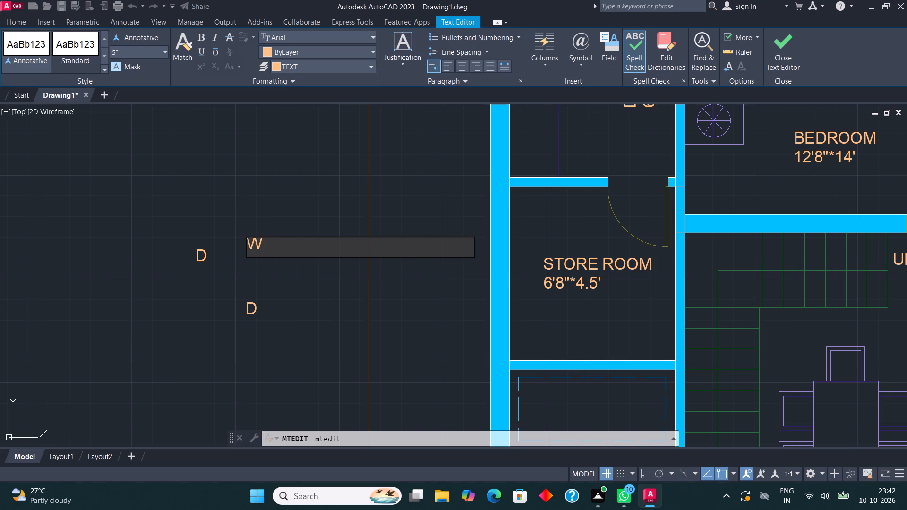
left_click(784, 48)
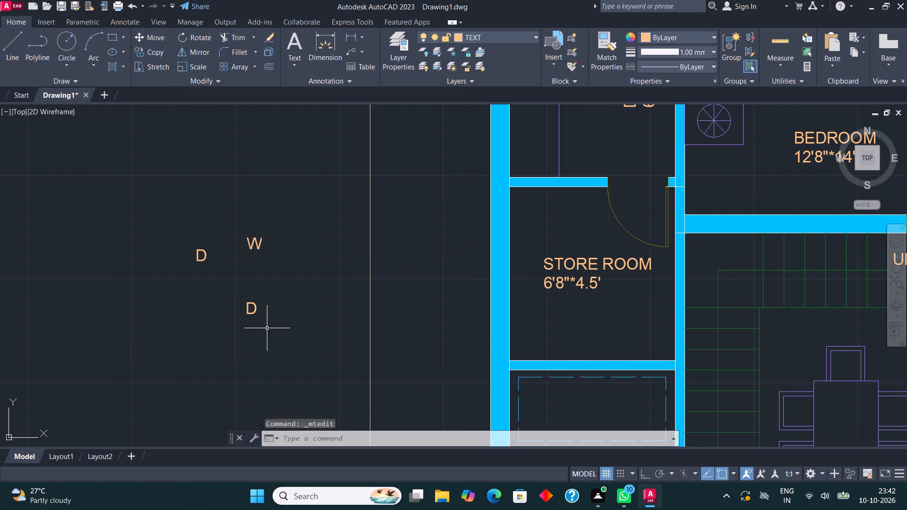
Change the text of the lower copied D tag to V.
left_click(257, 308)
right_click(256, 308)
left_click(309, 186)
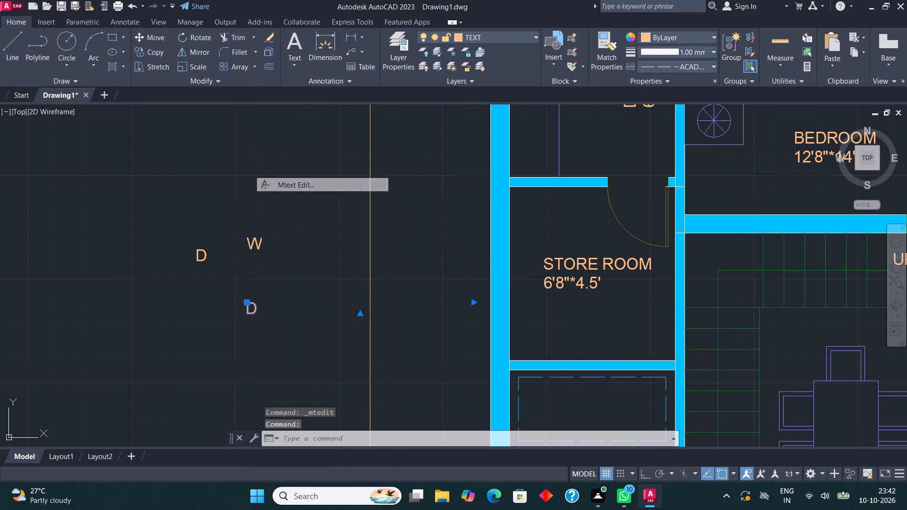
left_click(293, 309)
key("BackSpace")
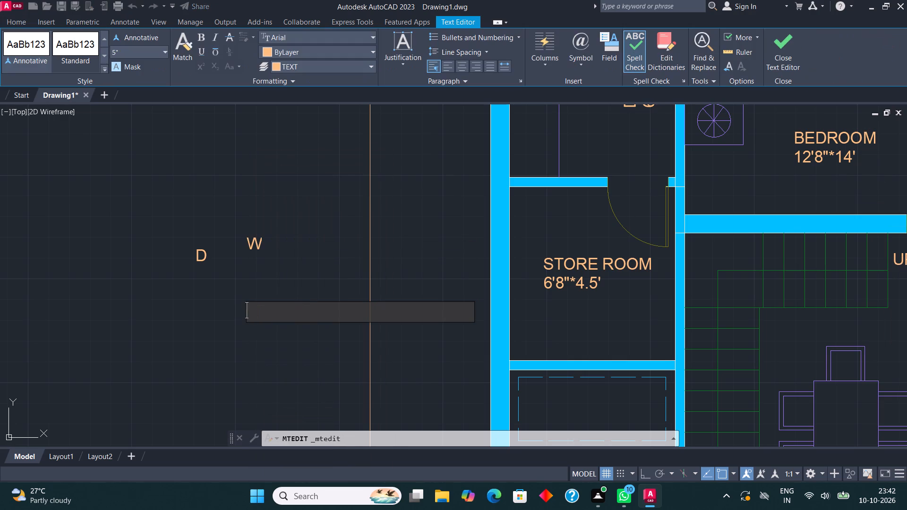
key("v")
left_click(785, 40)
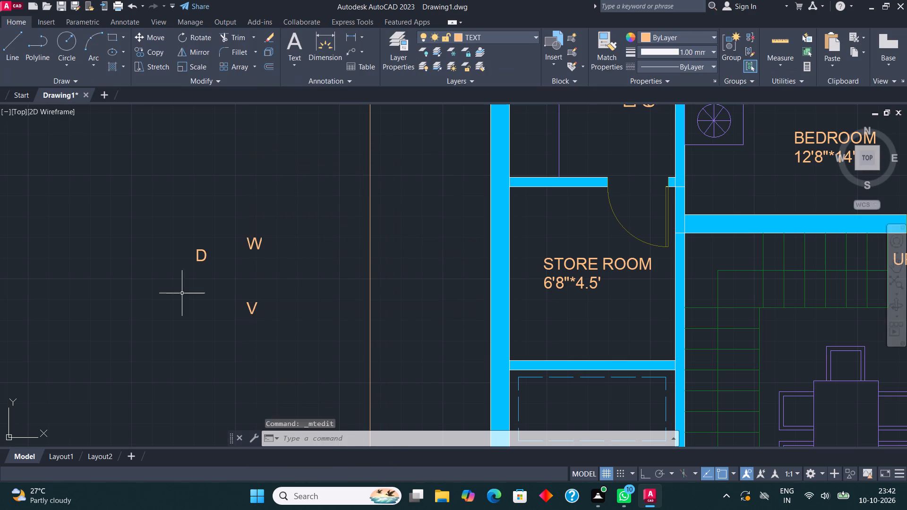
Copy the original D tag into the two doorways at either end of the west dressing area.
left_click(207, 253)
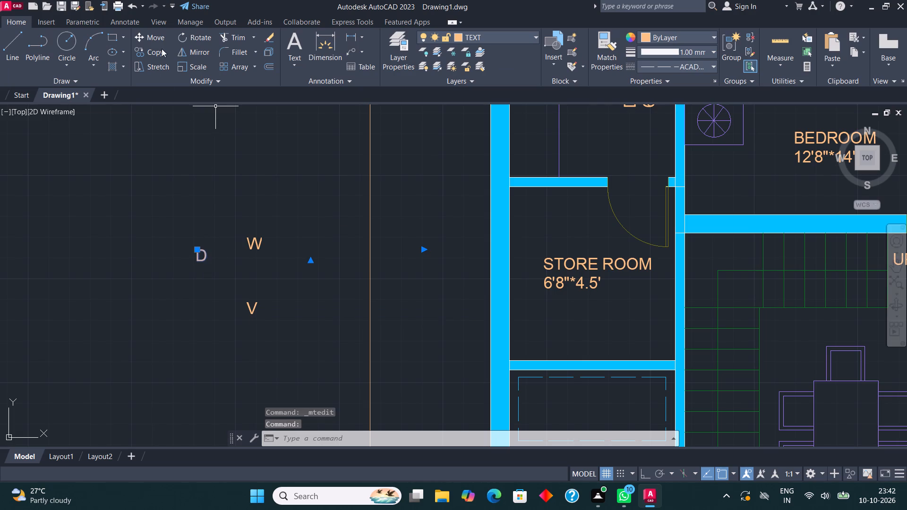
left_click(162, 49)
left_click(191, 257)
scroll(153, 297, "down", 2)
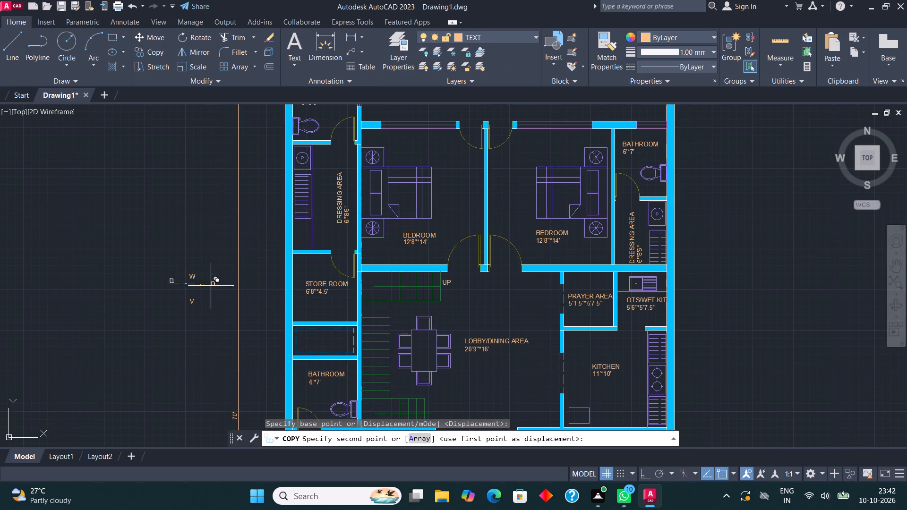
scroll(346, 135, "up", 3)
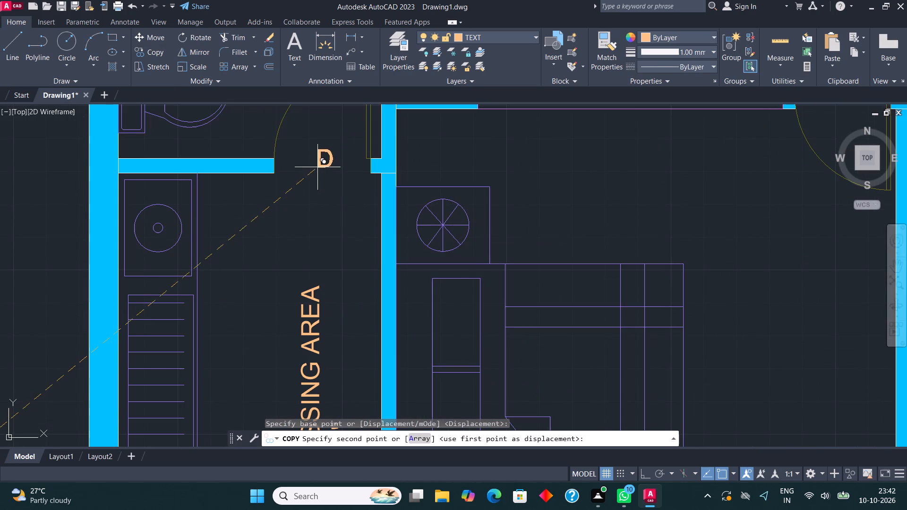
left_click(321, 160)
scroll(321, 160, "down", 2)
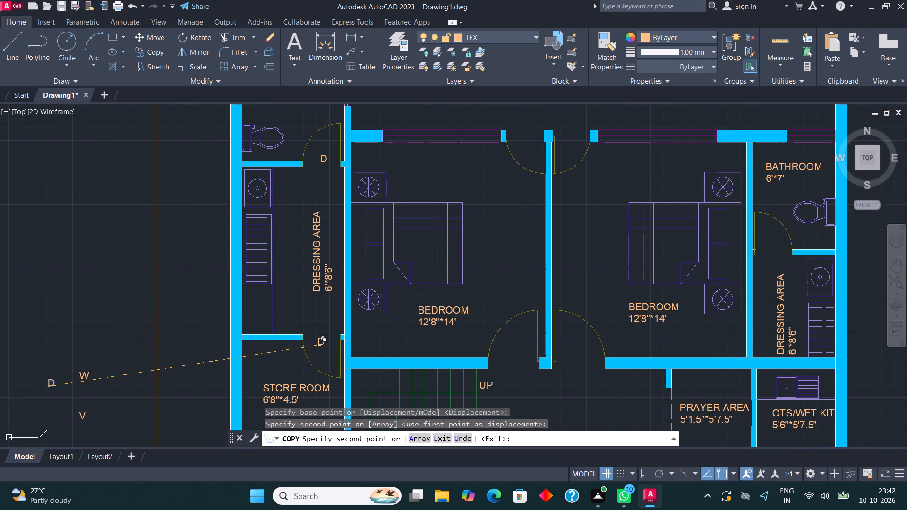
left_click(320, 345)
Place D tag copies in both bedrooms' rear-open doorways and both bedrooms' lobby doorways.
scroll(322, 349, "down", 2)
scroll(399, 261, "up", 3)
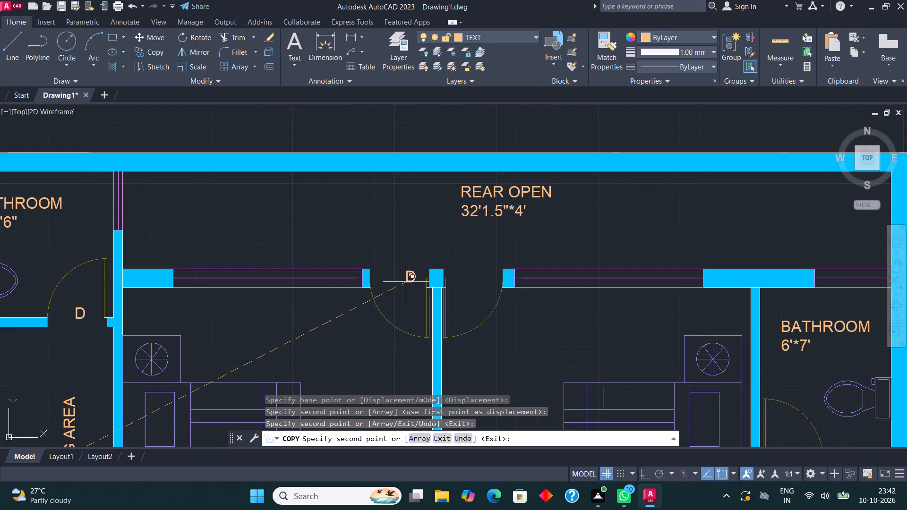
left_click(400, 282)
left_click(469, 280)
scroll(351, 245, "down", 3)
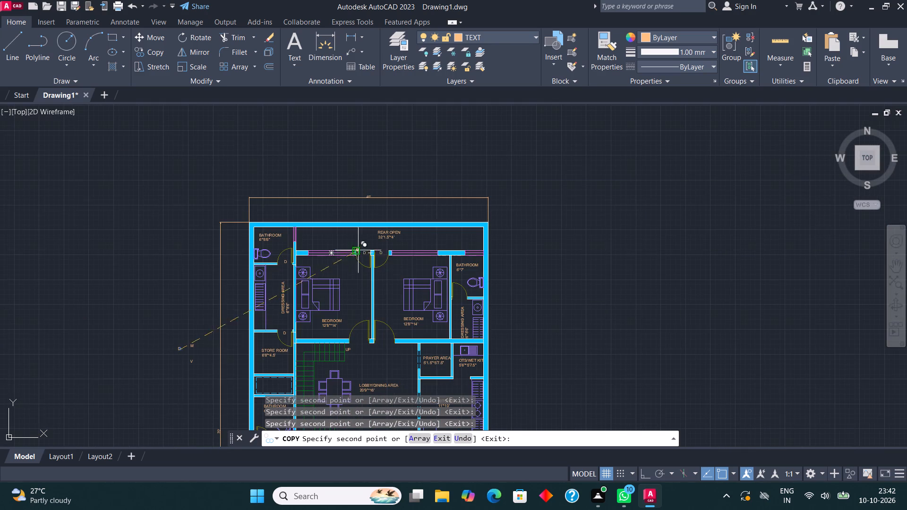
scroll(357, 340, "up", 3)
left_click(359, 345)
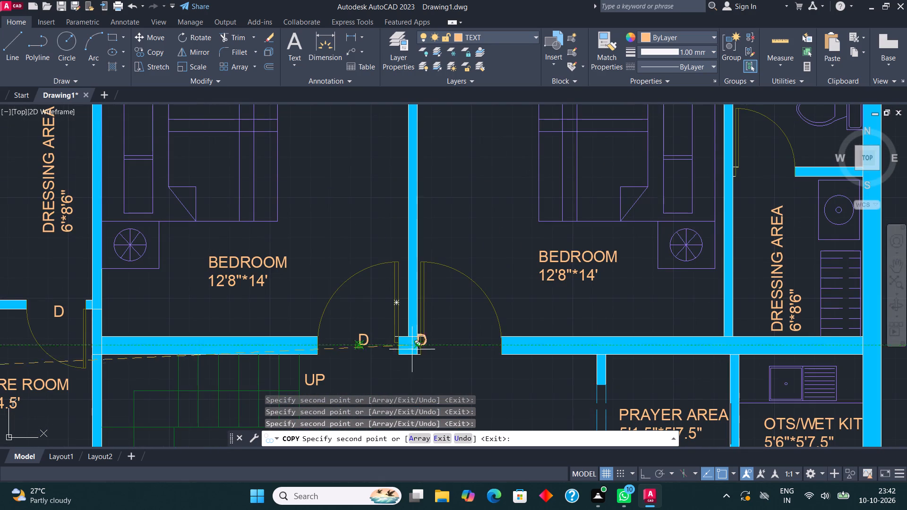
left_click(459, 349)
Place a D tag copy in the doorway between the east bathroom and its dressing area.
scroll(293, 310, "down", 2)
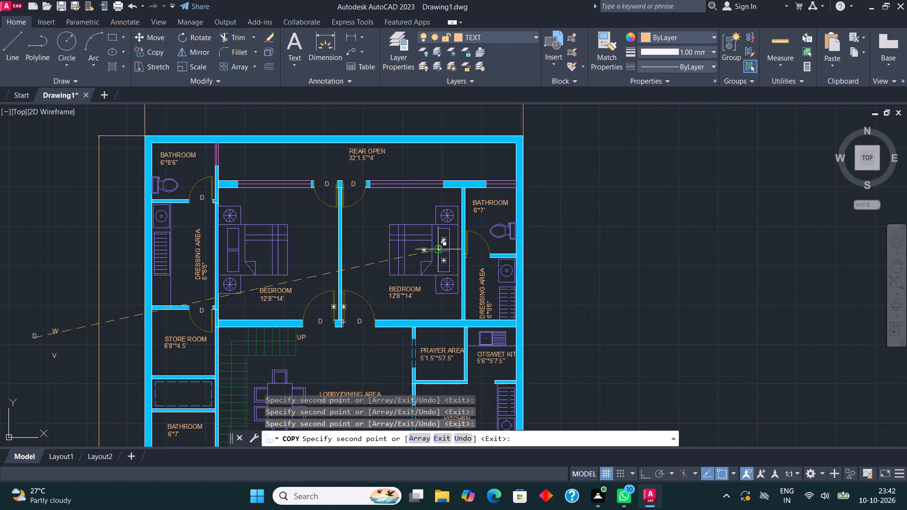
scroll(443, 251, "up", 2)
left_click(519, 263)
Place D tag copies in the guest room and drawing room entrance doorways and the guest bathroom doorway.
scroll(455, 194, "down", 3)
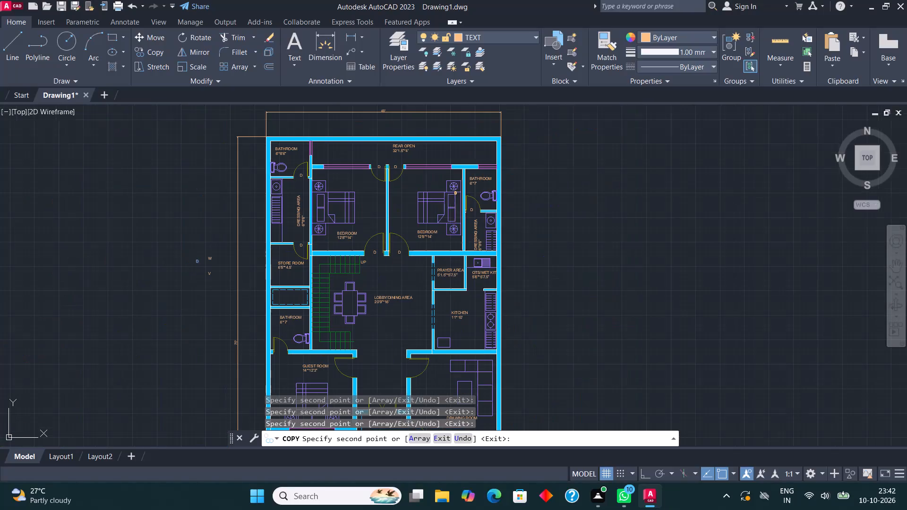
scroll(365, 372, "up", 3)
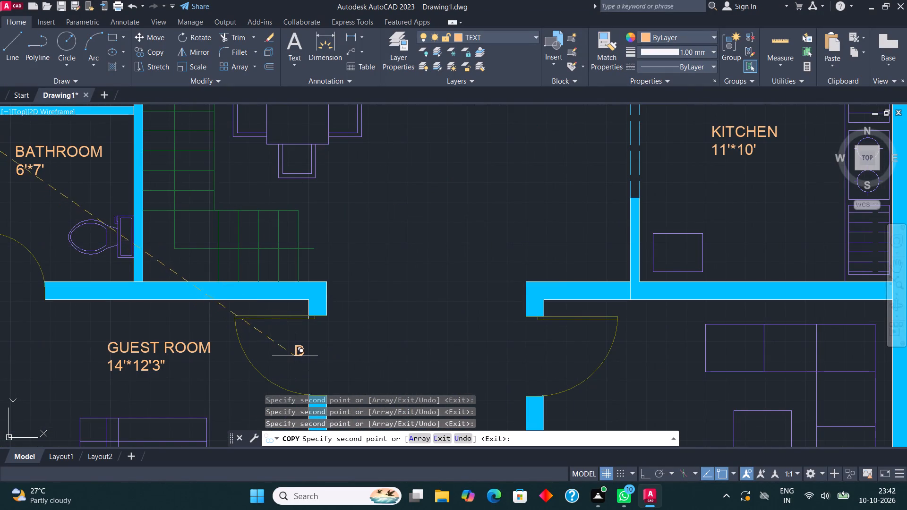
left_click(302, 356)
left_click(541, 356)
scroll(541, 351, "down", 4)
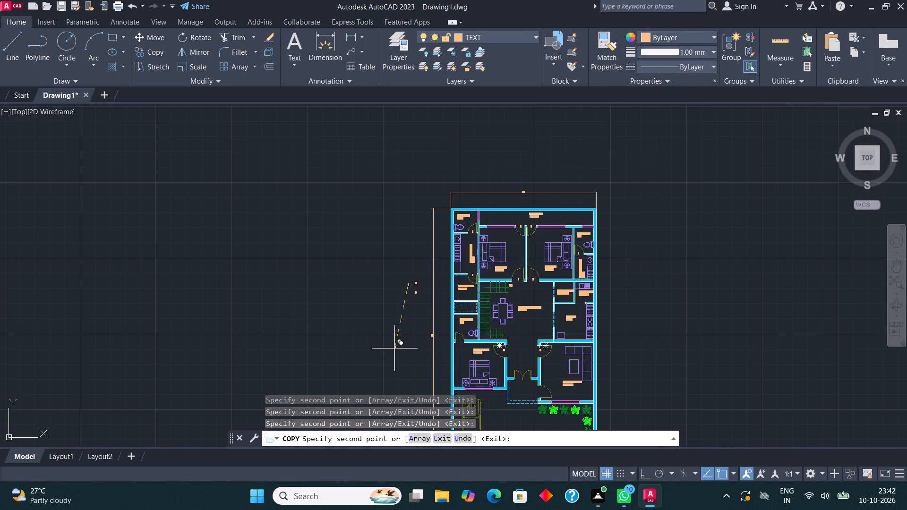
scroll(449, 347, "up", 4)
left_click(491, 314)
Place D tag copies in the drawing room's porch doorway and at the main double entrance door.
scroll(275, 253, "down", 3)
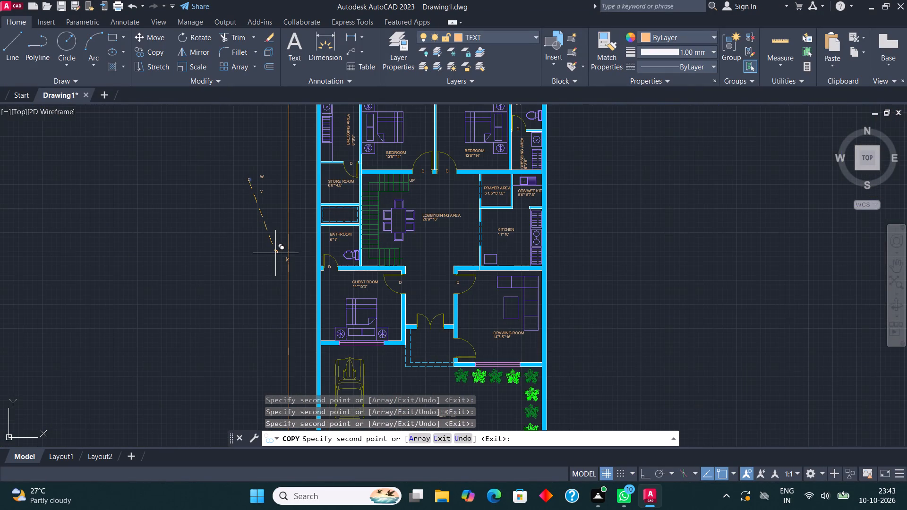
scroll(440, 354, "up", 3)
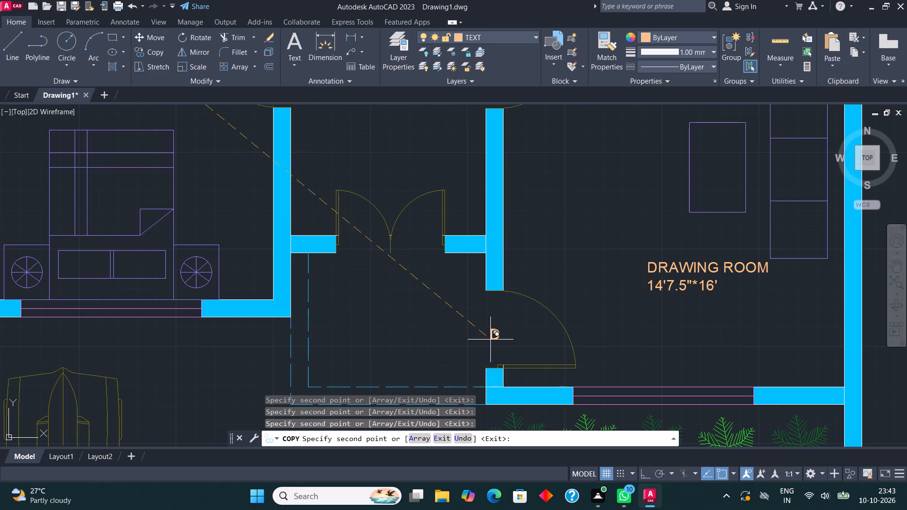
left_click(491, 340)
left_click(402, 256)
scroll(320, 272, "down", 2)
scroll(357, 239, "down", 1)
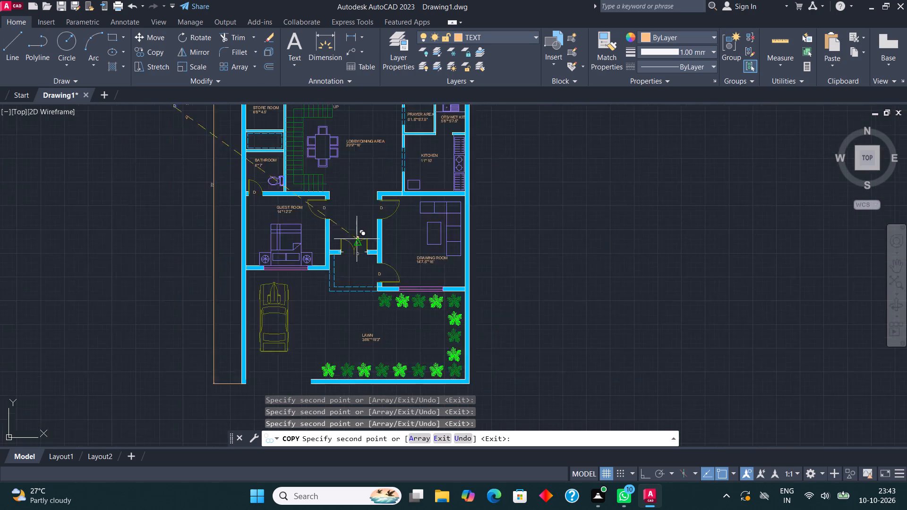
Check the floor plan from the entrance to the rear rooms for doorways without a D tag, and end the copying.
scroll(357, 239, "down", 1)
middle_click_drag(376, 255, 382, 303)
scroll(379, 303, "up", 2)
scroll(368, 208, "up", 1)
middle_click_drag(373, 242, 387, 400)
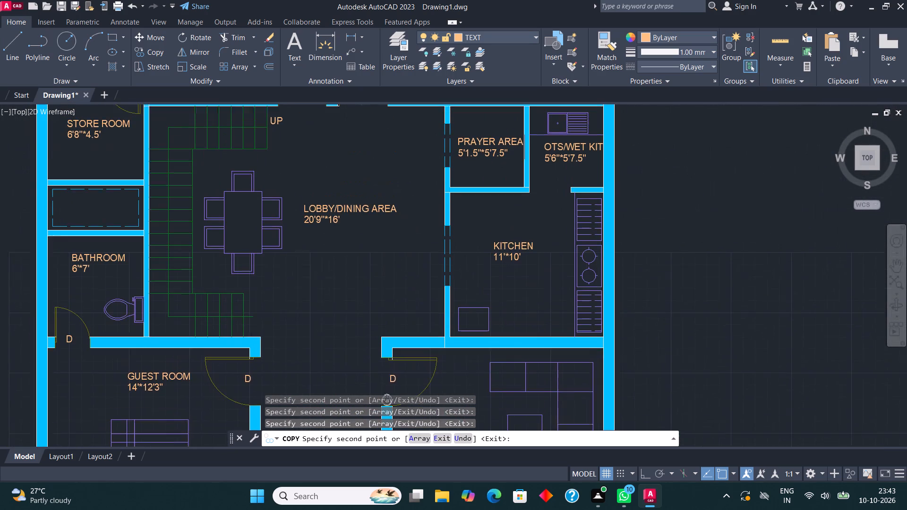
middle_click_drag(387, 400, 387, 402)
scroll(370, 376, "down", 1)
middle_click_drag(361, 245, 374, 354)
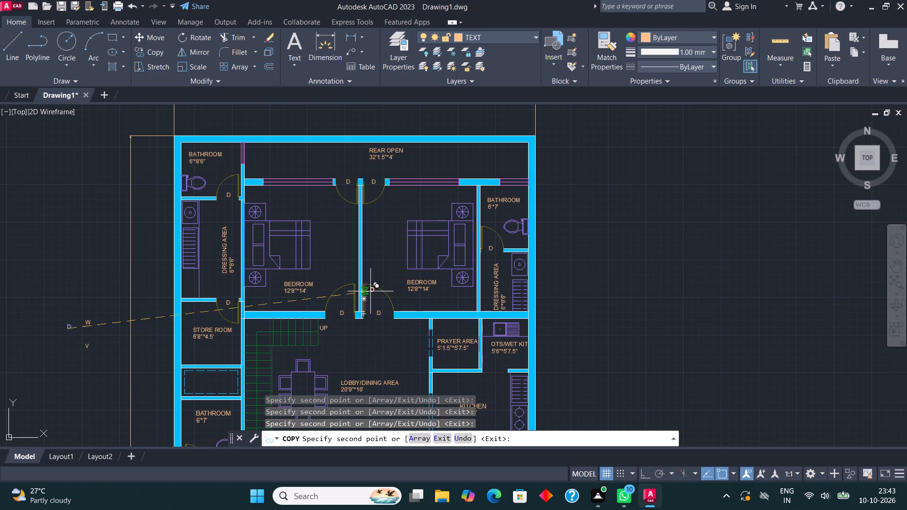
scroll(376, 251, "up", 1)
middle_click_drag(384, 252, 443, 334)
scroll(454, 325, "down", 1)
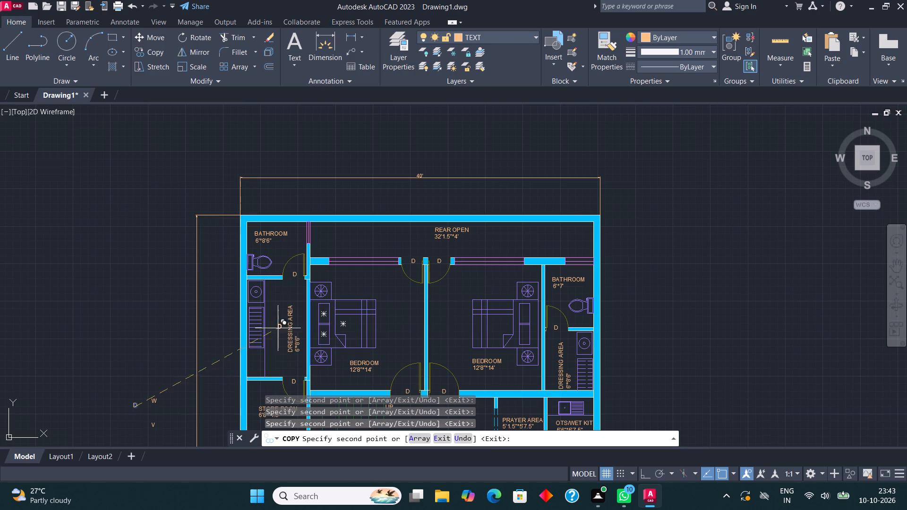
key("Escape")
Copy the loose W tag to the rear windows of both bedrooms, just on the rear open side.
left_click(158, 401)
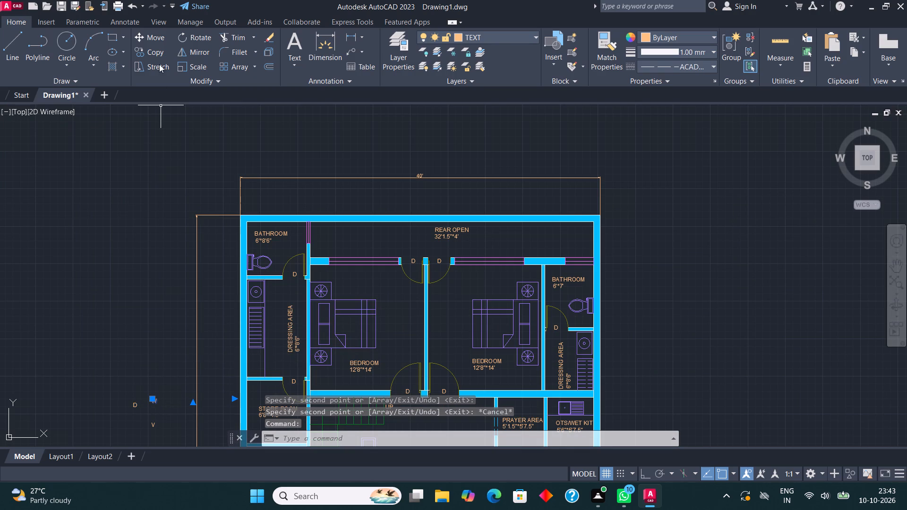
left_click(156, 53)
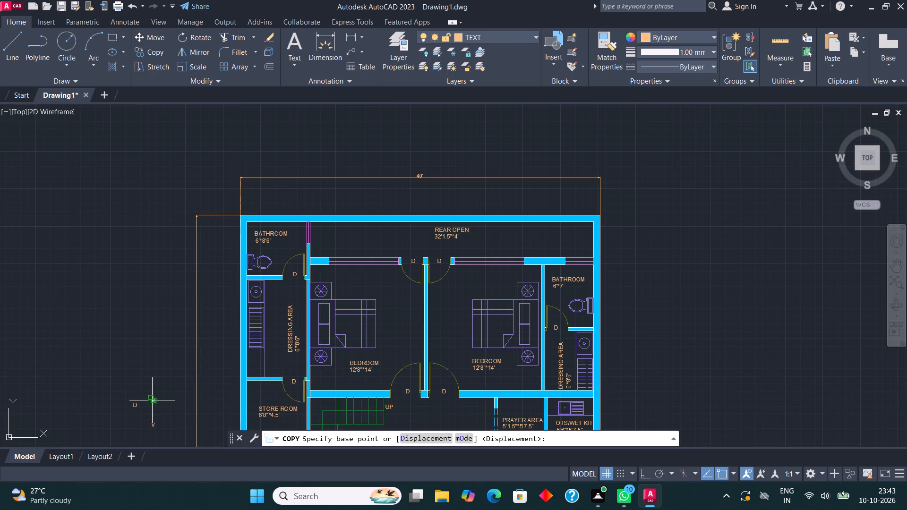
left_click(152, 400)
scroll(360, 255, "up", 2)
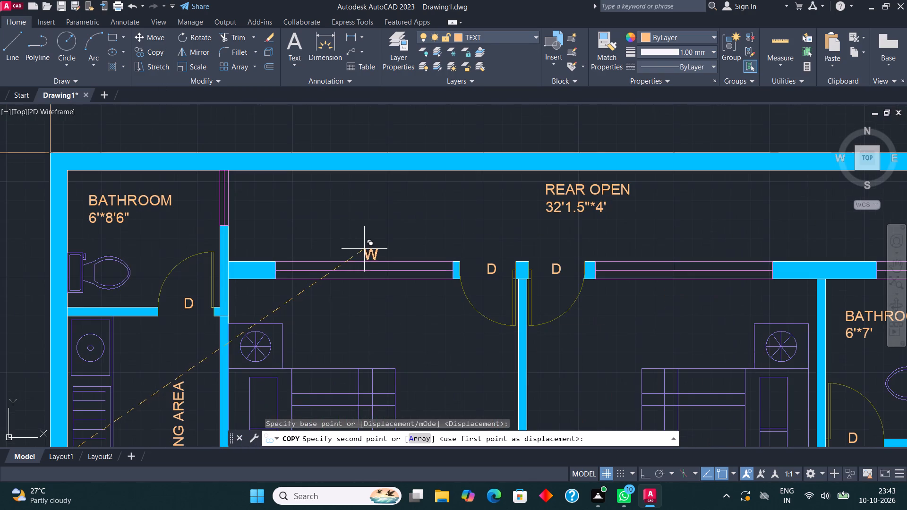
left_click(365, 246)
left_click(684, 244)
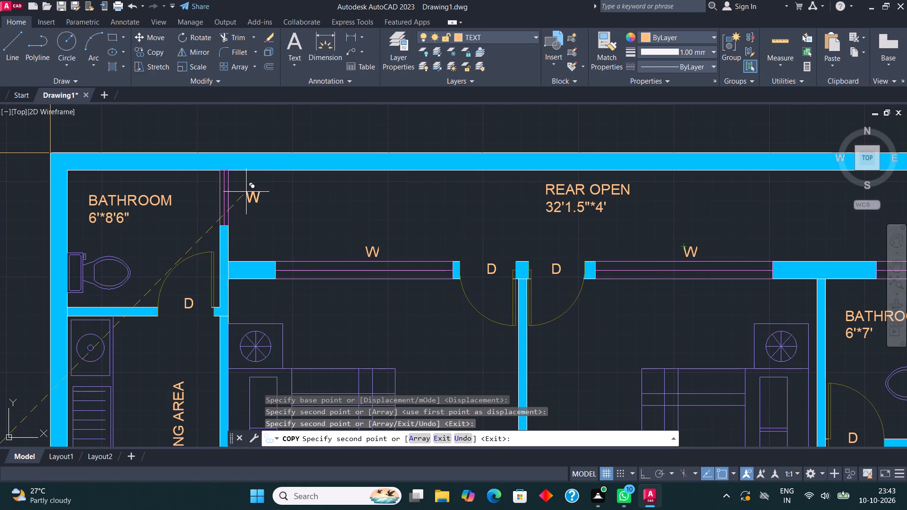
Place W tag copies at the guest room's front window and the drawing room's front window.
scroll(184, 226, "down", 2)
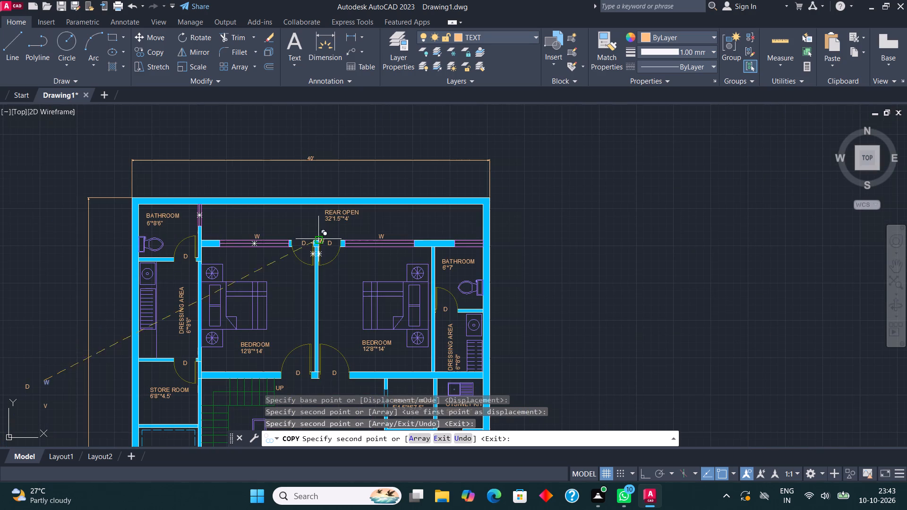
middle_click_drag(420, 223, 420, 164)
middle_click_drag(381, 320, 373, 225)
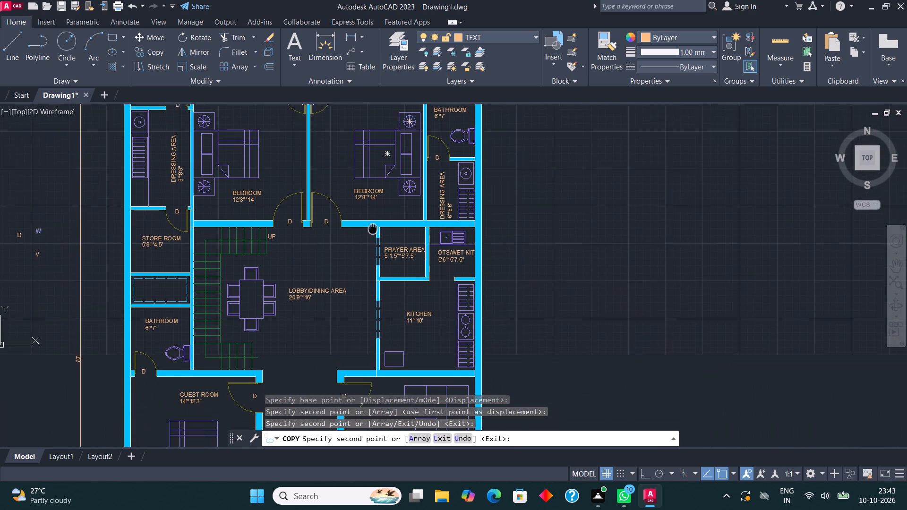
middle_click_drag(373, 225, 374, 217)
middle_click_drag(322, 340, 333, 178)
scroll(209, 328, "up", 2)
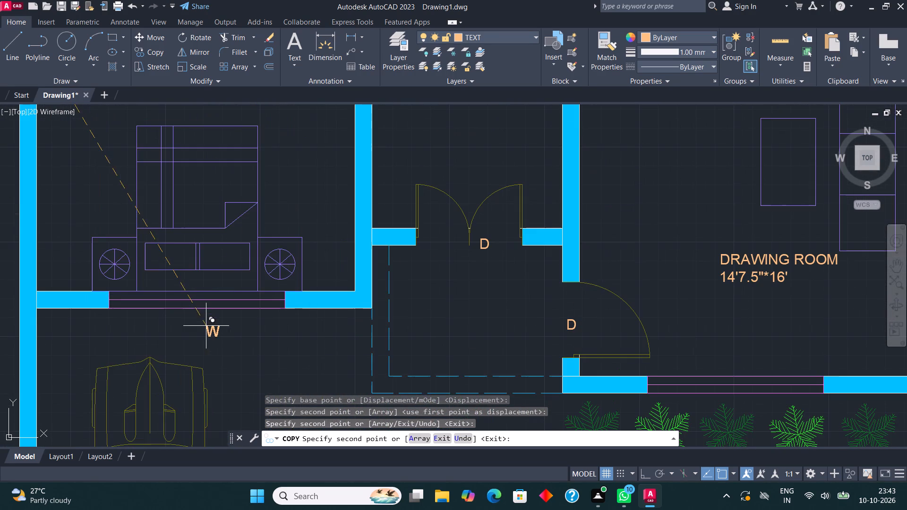
left_click(197, 314)
scroll(257, 268, "down", 2)
scroll(430, 308, "up", 2)
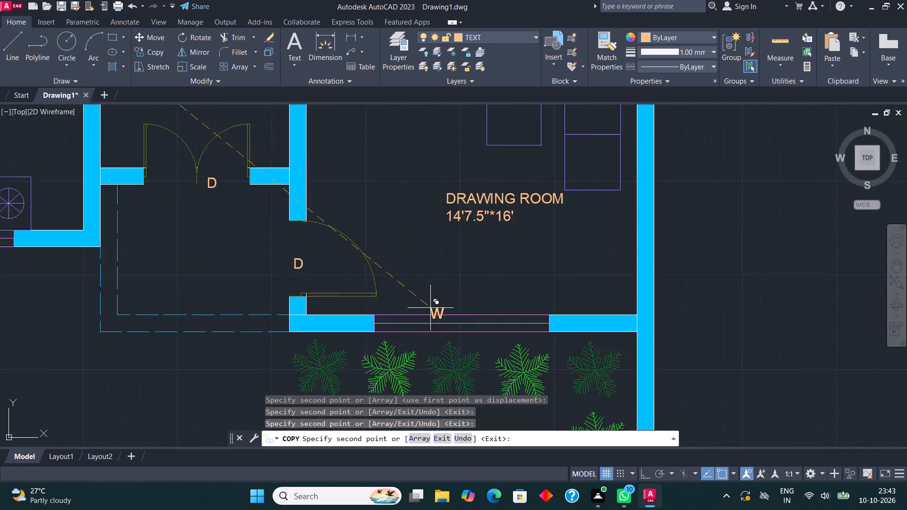
scroll(430, 308, "up", 1)
left_click(448, 297)
Check the plan from the lawn back to the rear open area for windows without a W tag, and end the copying.
scroll(420, 229, "down", 5)
scroll(418, 234, "up", 3)
middle_click_drag(424, 240, 433, 257)
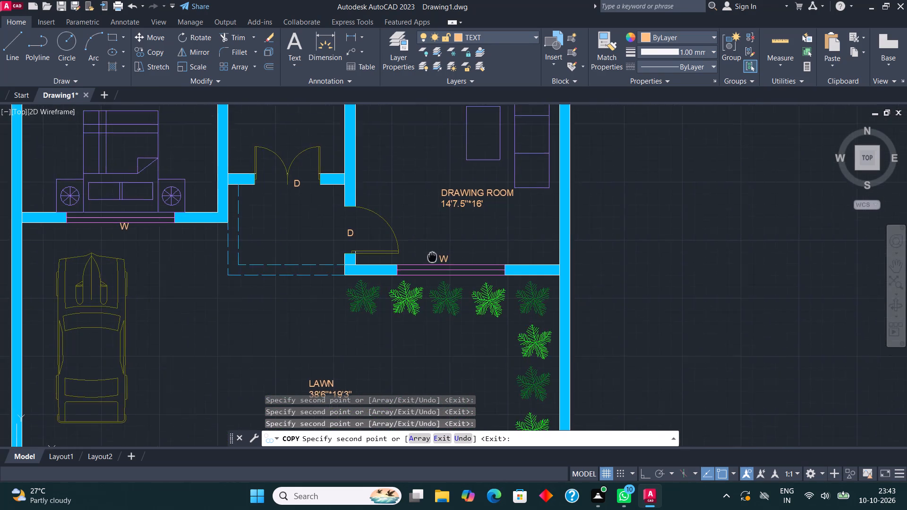
middle_click_drag(433, 257, 436, 319)
scroll(425, 314, "down", 1)
middle_click_drag(405, 268, 419, 371)
middle_click_drag(415, 259, 418, 271)
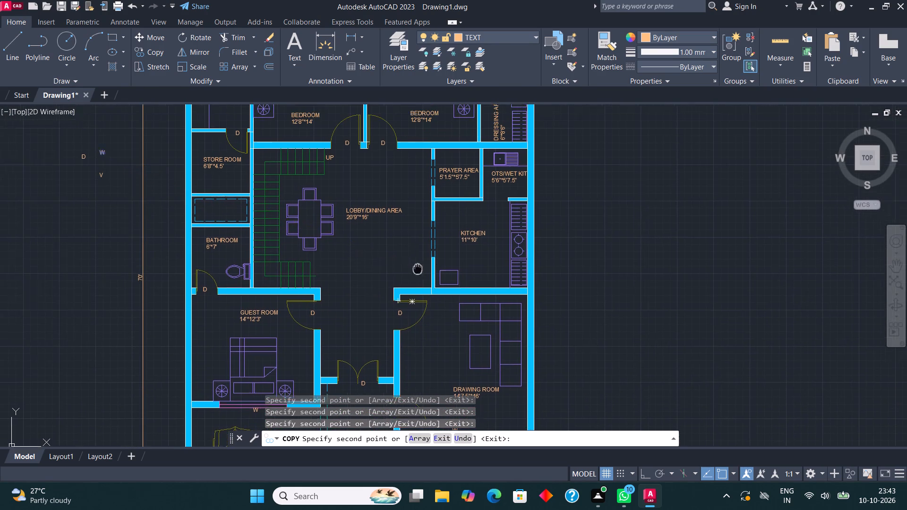
middle_click_drag(418, 271, 428, 358)
middle_click_drag(416, 205, 441, 321)
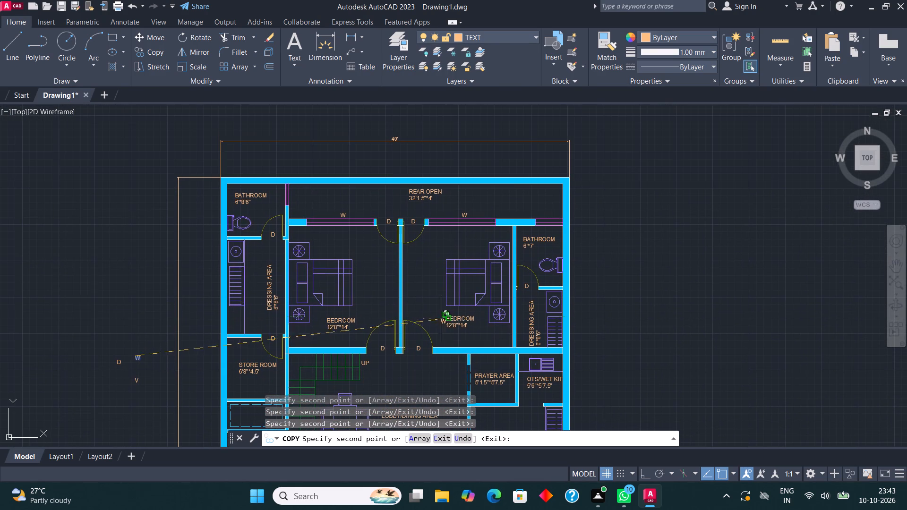
key("Escape")
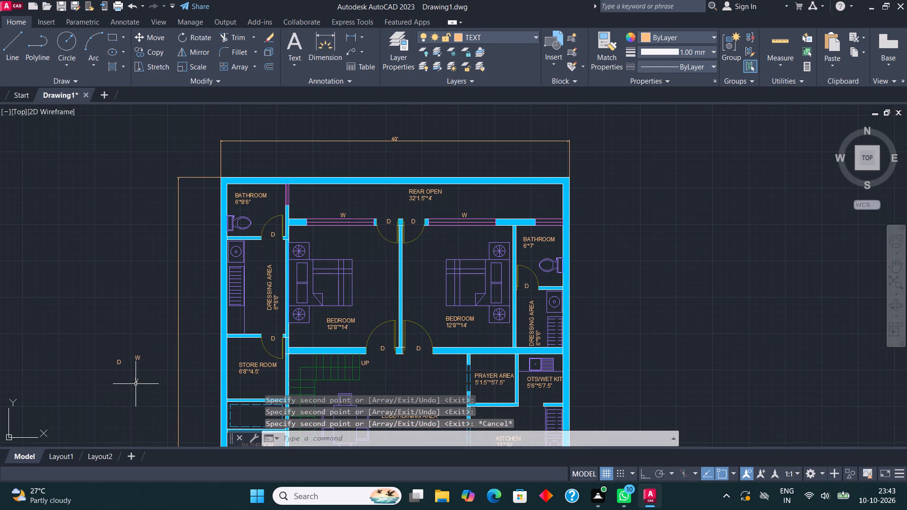
Copy the loose V tag to the ventilators of the rear west bathroom and the east bathroom, on the rear open side.
left_click(136, 378)
left_click(149, 49)
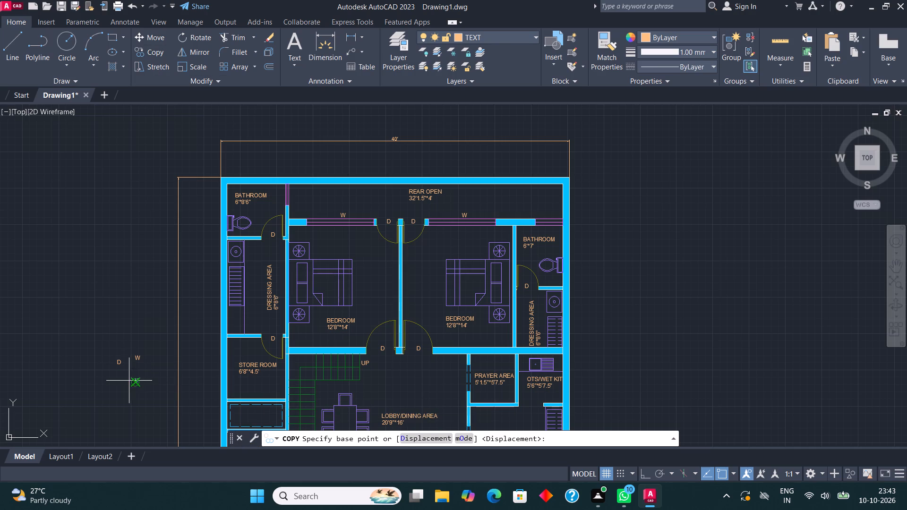
left_click(130, 381)
scroll(291, 192, "up", 3)
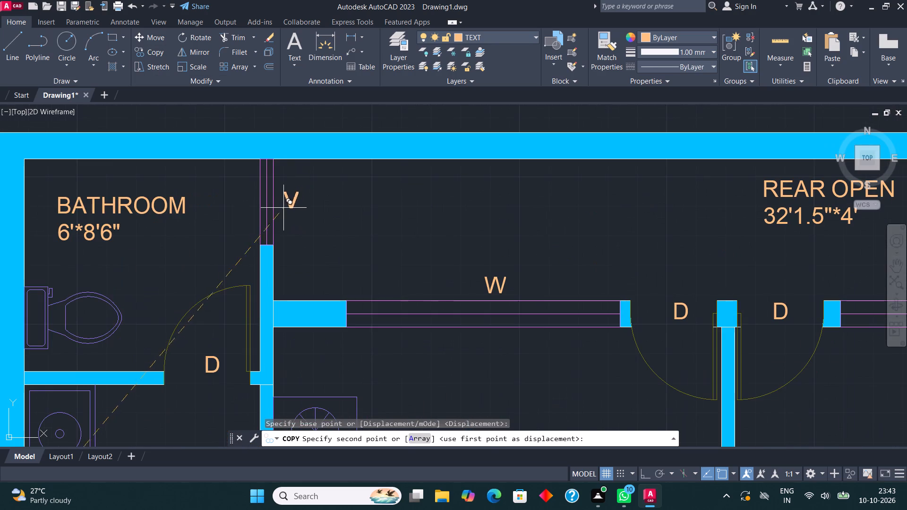
left_click(282, 204)
scroll(272, 192, "down", 3)
scroll(505, 210, "up", 3)
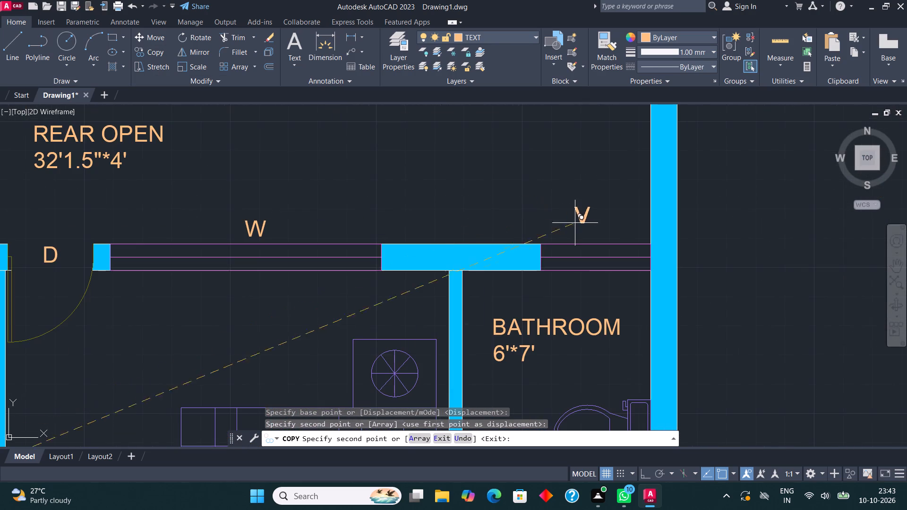
left_click(593, 230)
Check the rest of the plan for ventilators without a V tag, and end the copying.
scroll(425, 178, "down", 3)
middle_click_drag(415, 271, 397, 149)
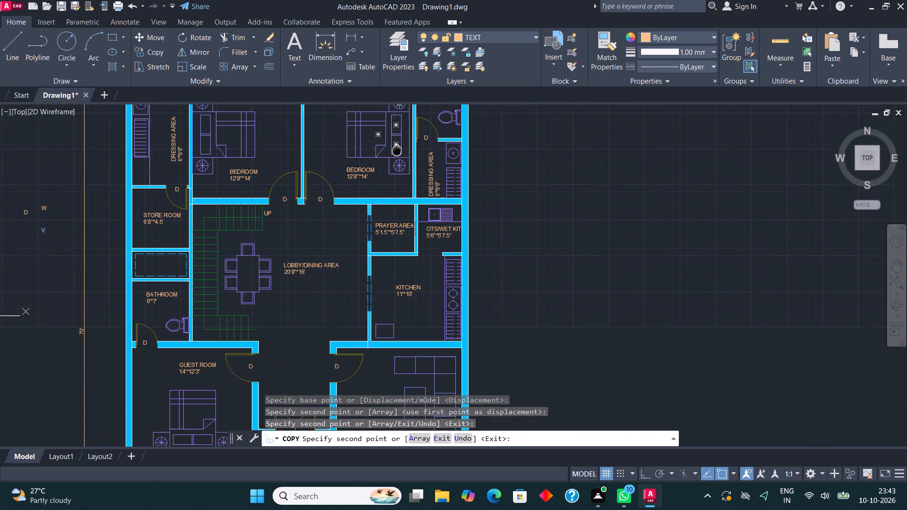
middle_click_drag(397, 149, 396, 145)
middle_click_drag(375, 295, 382, 148)
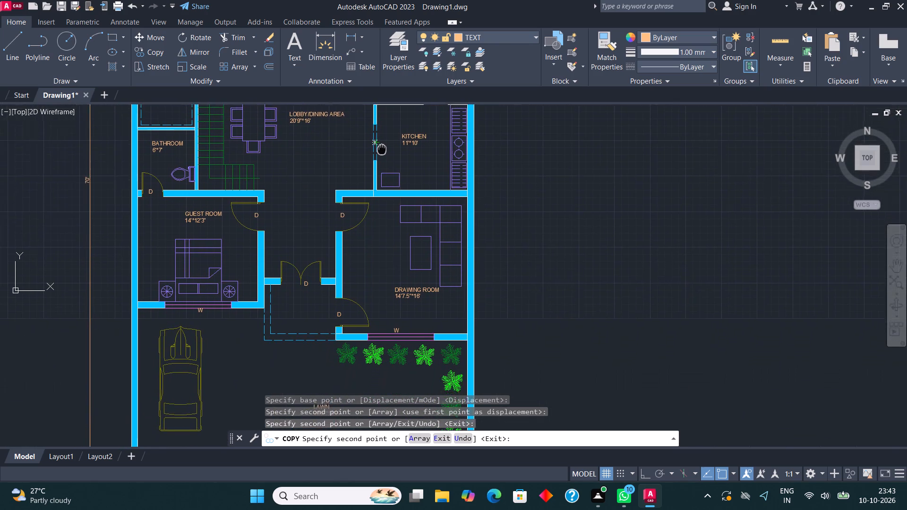
middle_click_drag(382, 148, 436, 85)
scroll(407, 181, "down", 2)
middle_click_drag(368, 186, 390, 275)
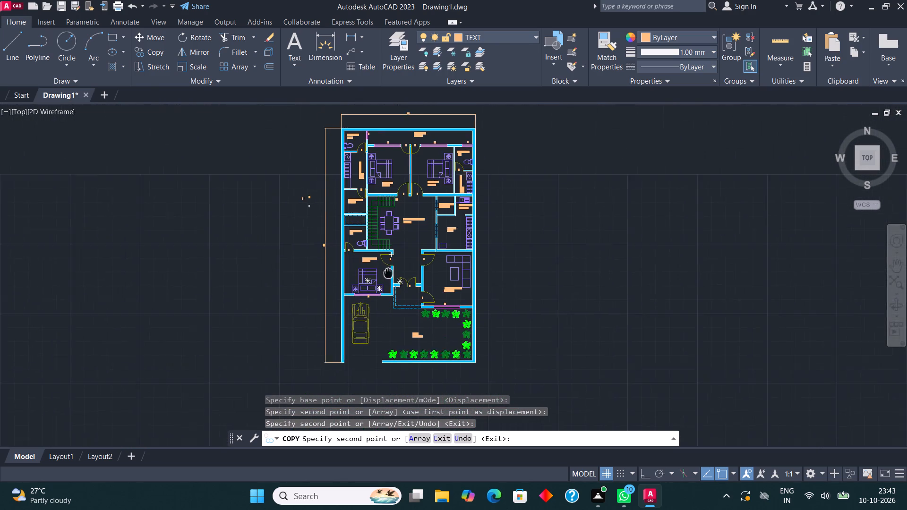
middle_click_drag(390, 275, 420, 349)
scroll(312, 291, "up", 2)
key("Escape")
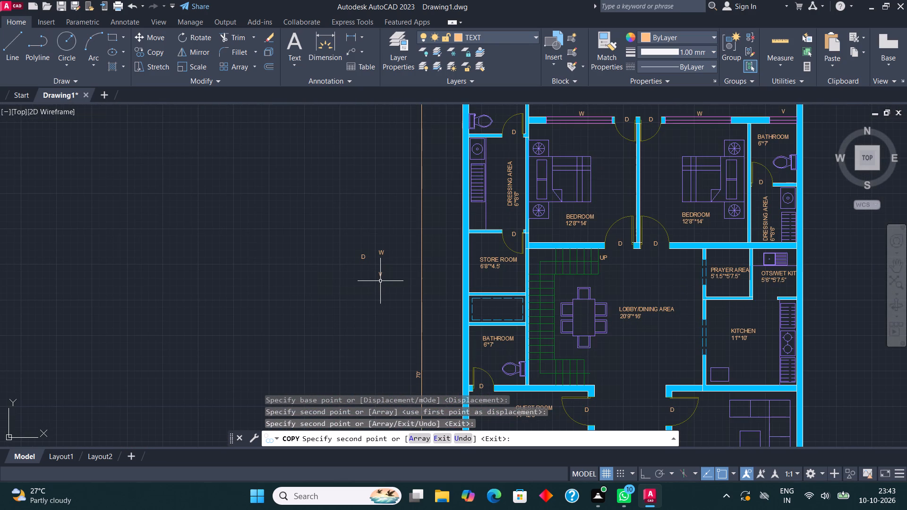
Delete the three original D, W and V tags lying outside the plan.
left_click(393, 295)
left_click(333, 202)
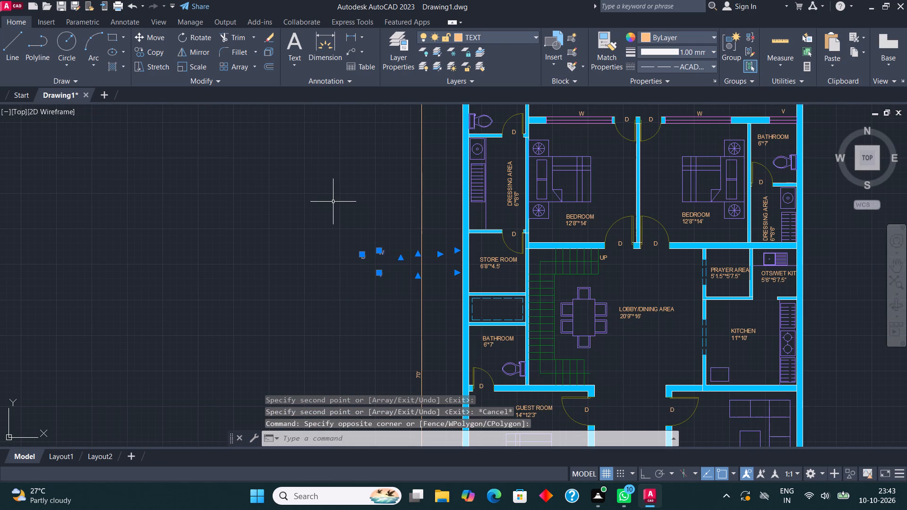
key("Delete")
Save the drawing in the Downloads folder under the file name 3BHK L.
scroll(282, 247, "down", 3)
middle_click_drag(269, 255, 237, 255)
scroll(243, 246, "up", 1)
middle_click_drag(235, 243, 198, 242)
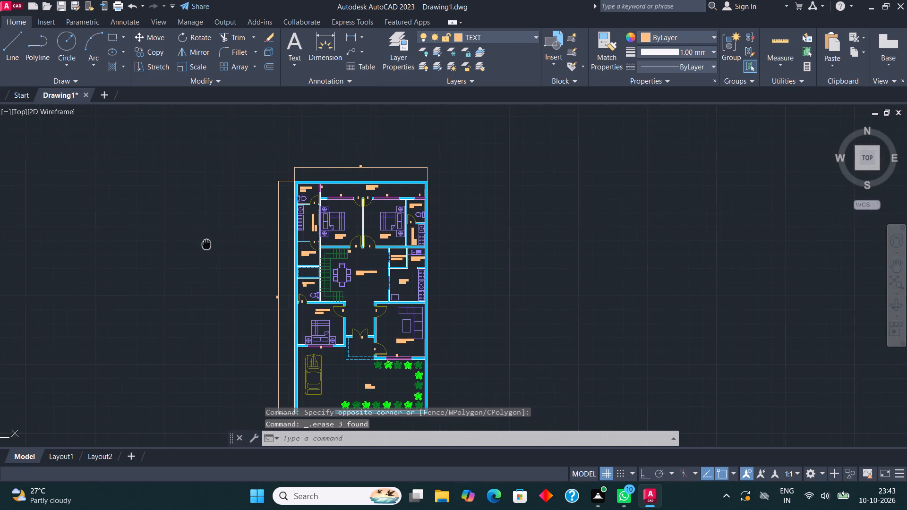
middle_click_drag(198, 242, 150, 230)
left_click(6, 1)
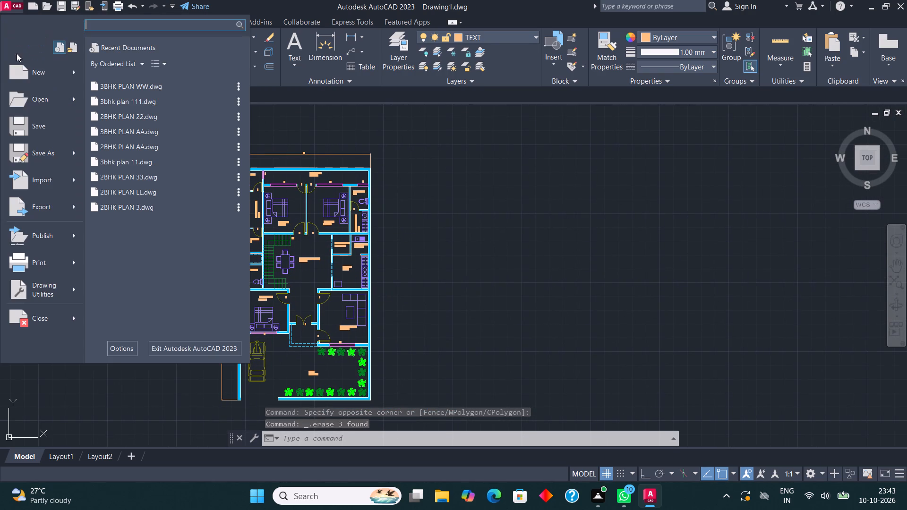
left_click(36, 122)
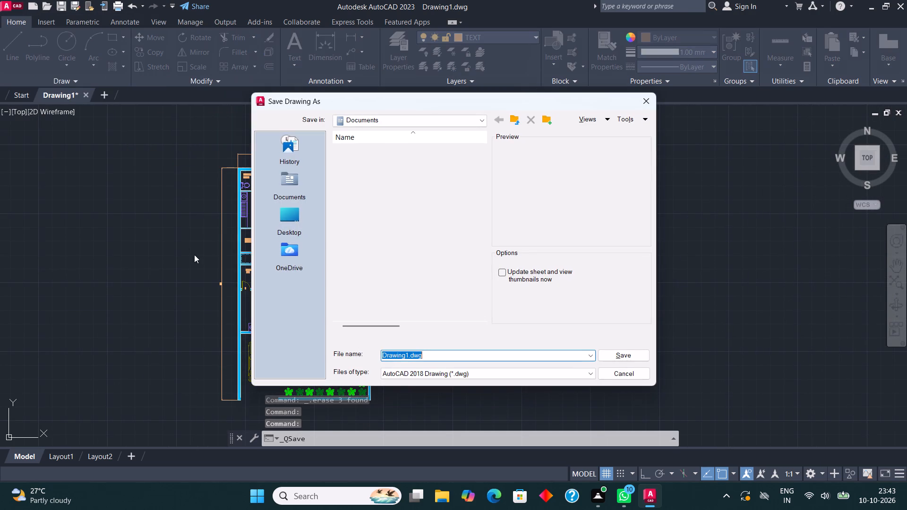
left_click(413, 118)
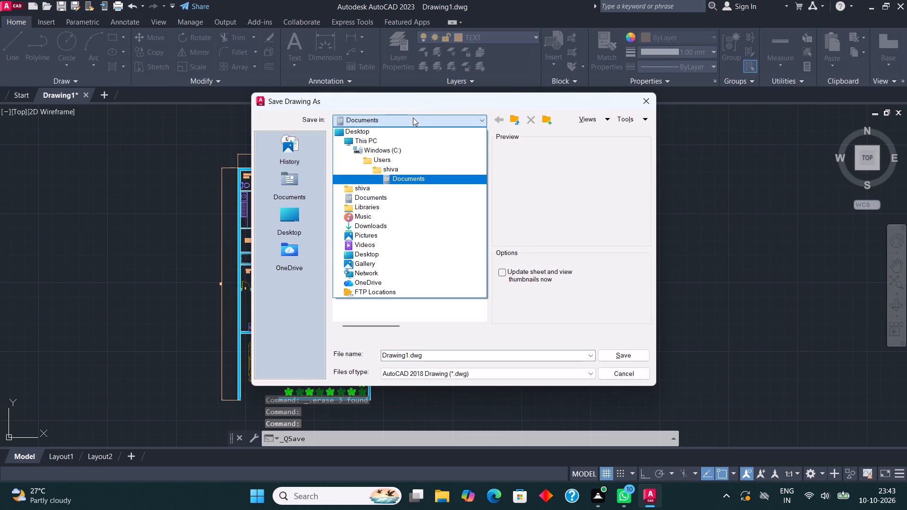
left_click(402, 226)
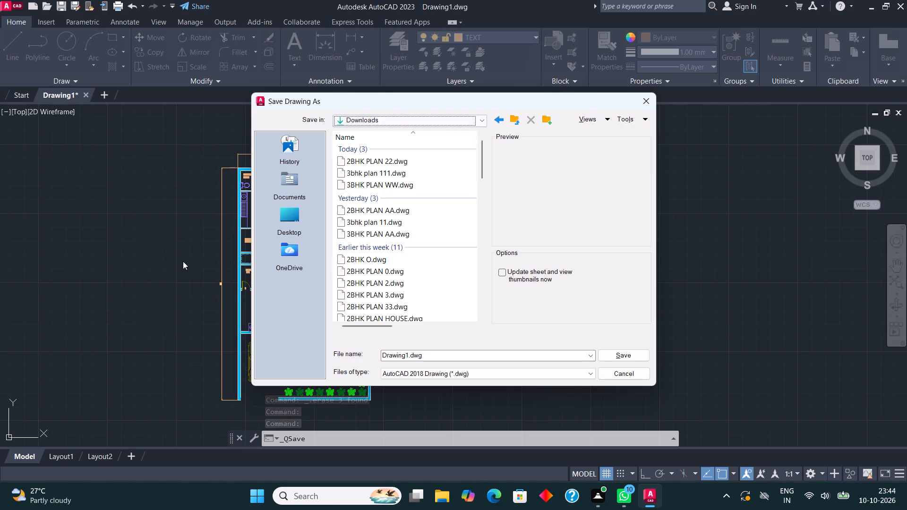
left_click(541, 358)
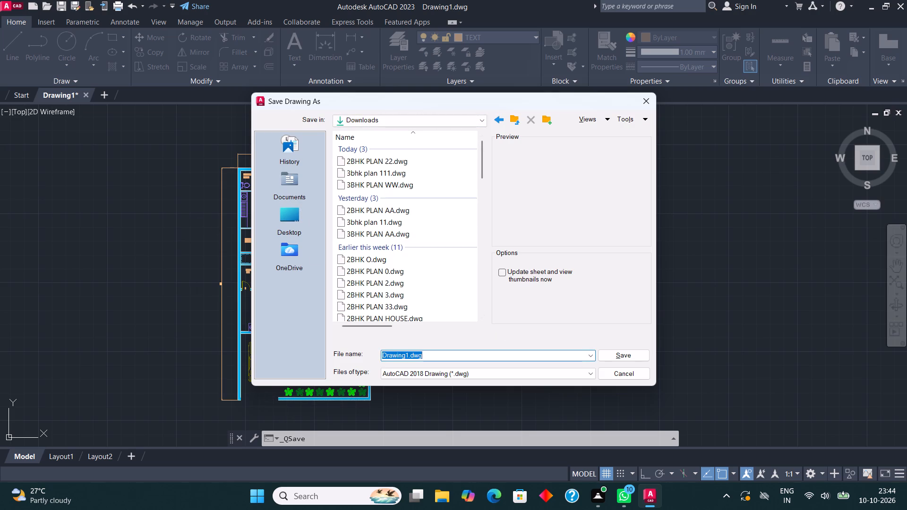
type("3BHK")
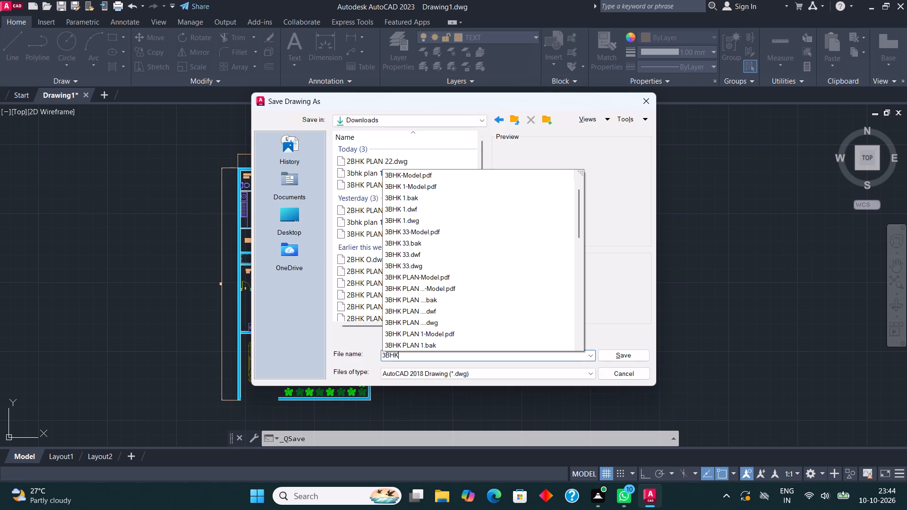
key("space")
key("l")
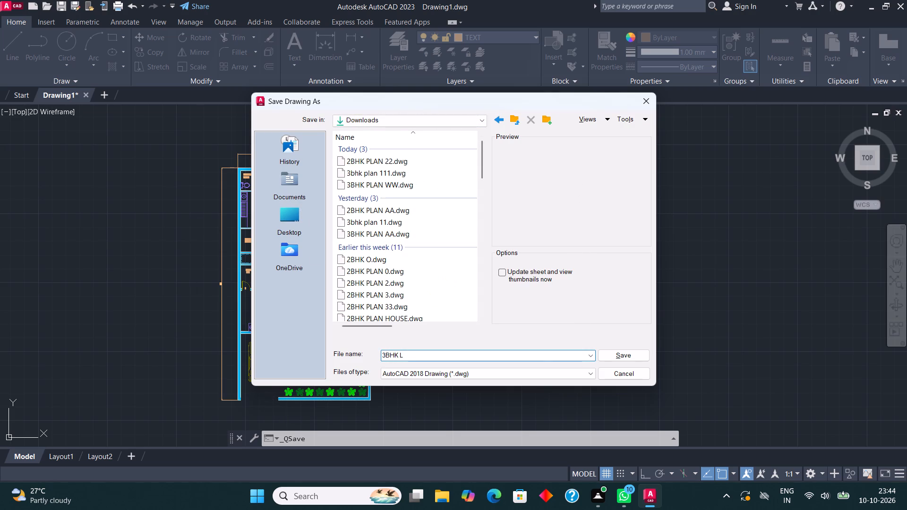
left_click(616, 356)
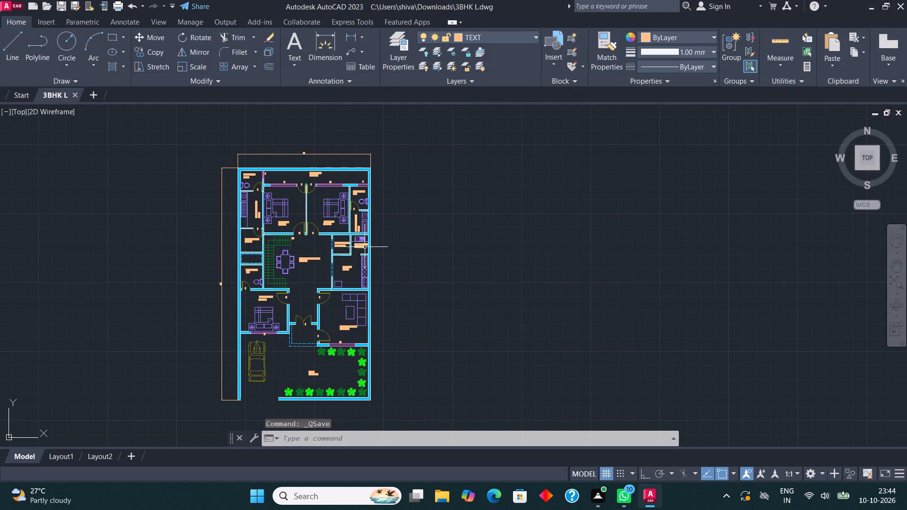
Set up the plot with AutoCAD PDF (High Quality Print) and a window around the whole dimensioned plan, and apply it to the layout.
middle_click_drag(314, 246, 334, 233)
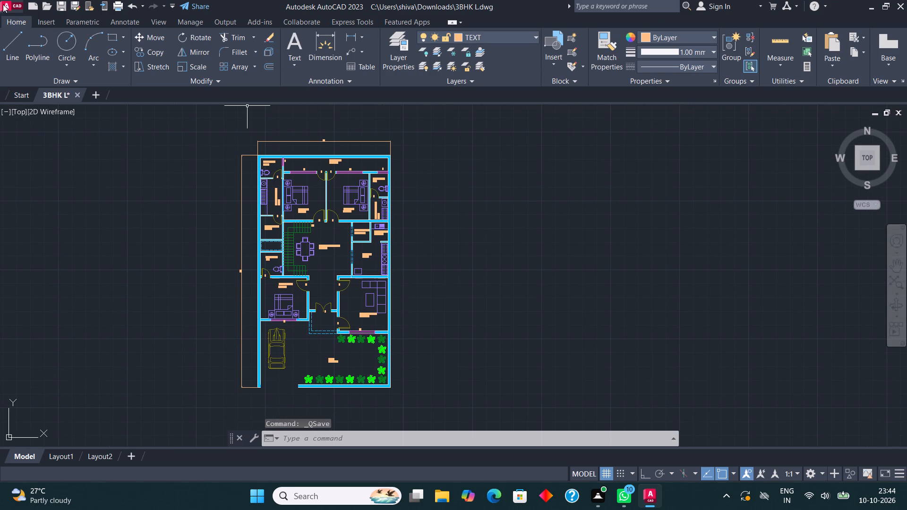
left_click(5, 2)
left_click(60, 265)
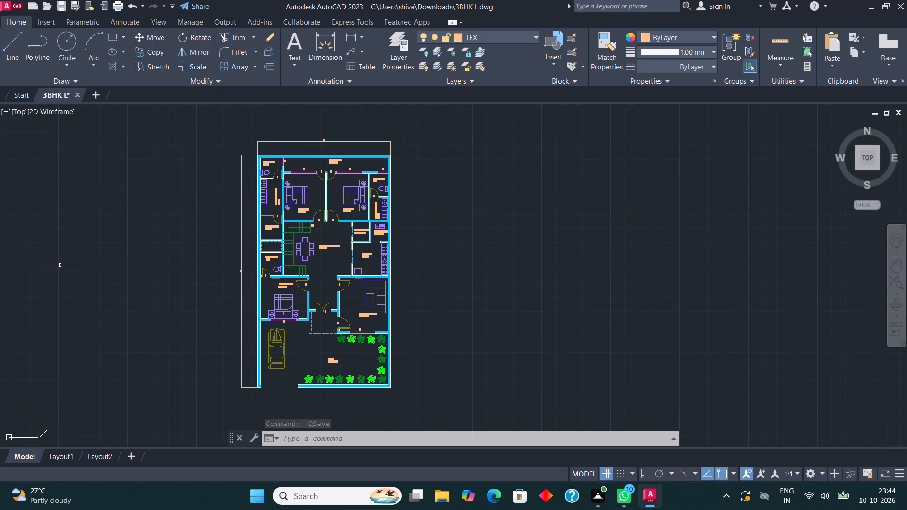
left_click(343, 165)
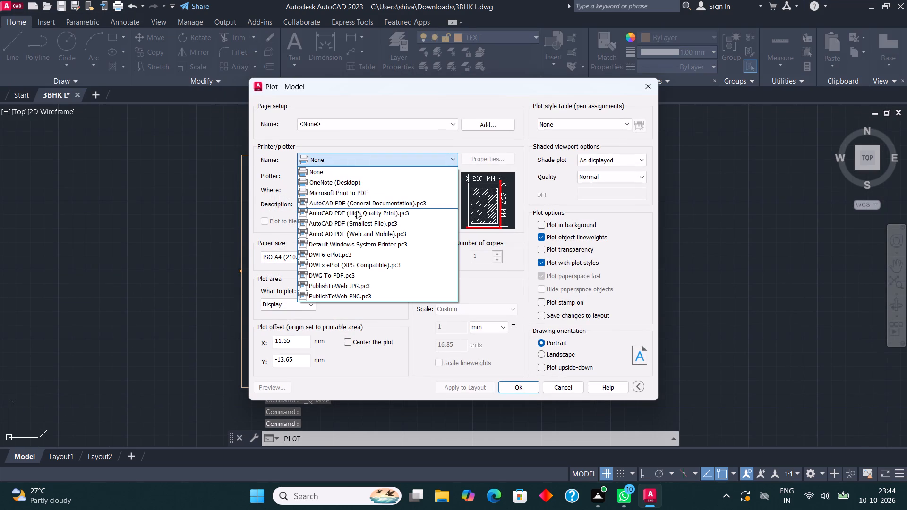
left_click(357, 214)
left_click(308, 305)
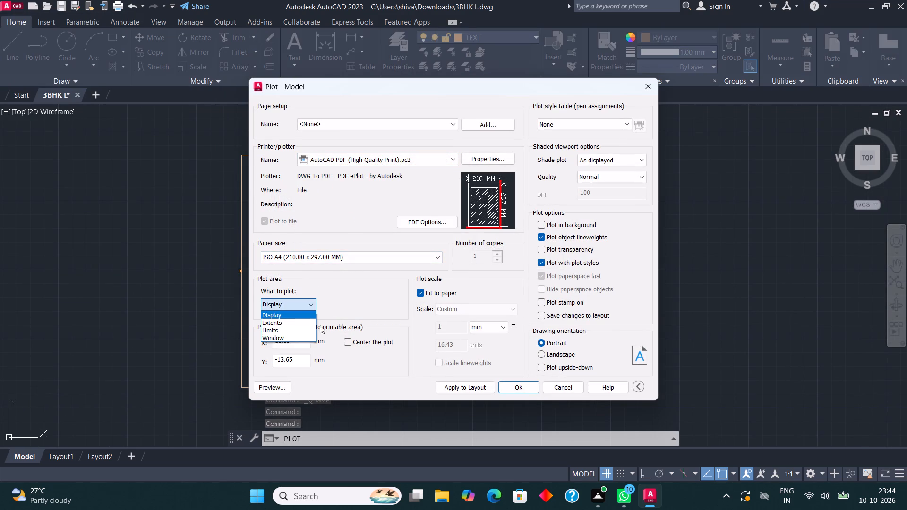
left_click(305, 338)
left_click(226, 127)
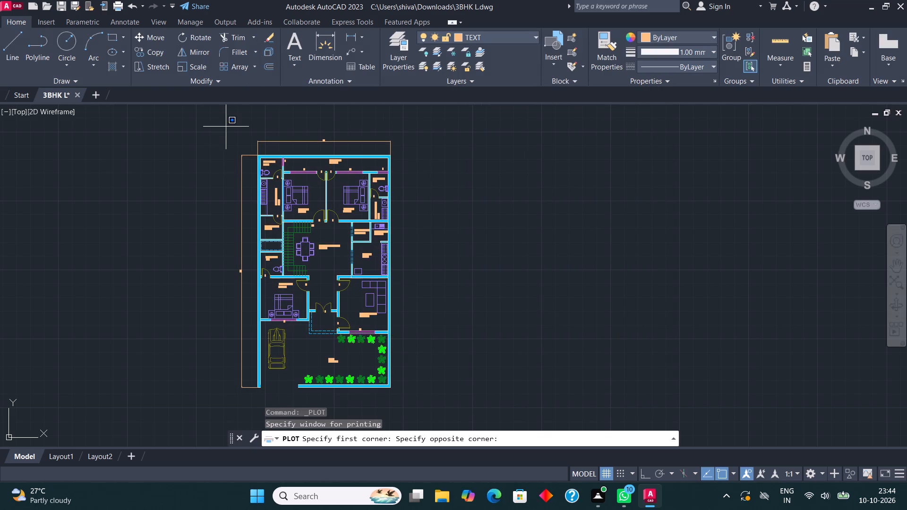
left_click(412, 410)
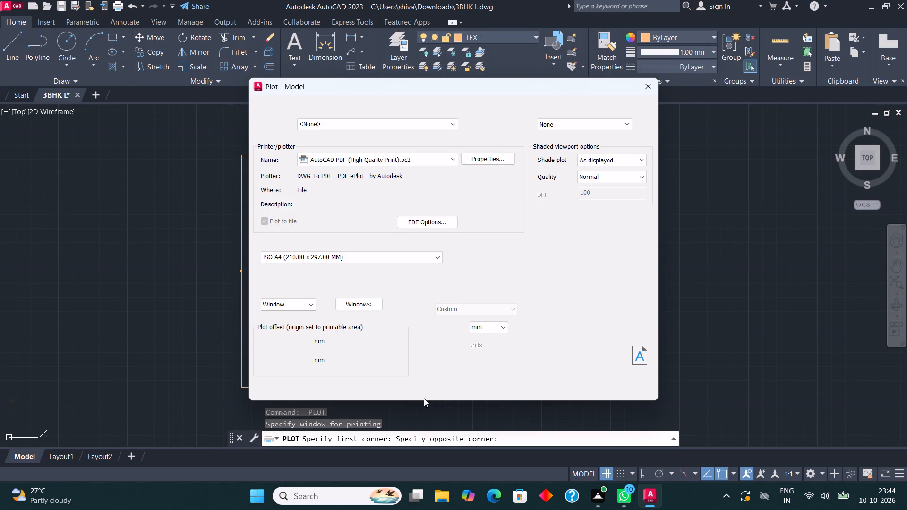
left_click(473, 386)
left_click(508, 387)
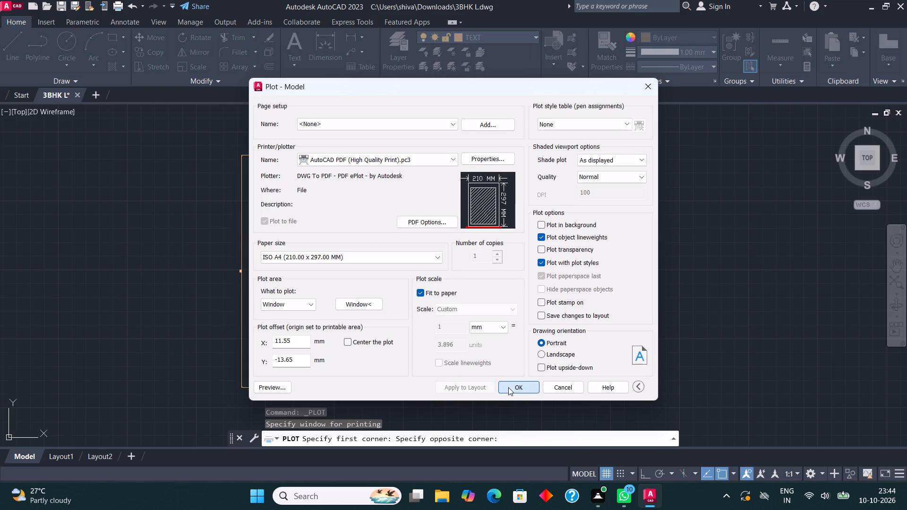
Save the plot as 3BHK L-Model.pdf in the Downloads folder.
left_click(388, 119)
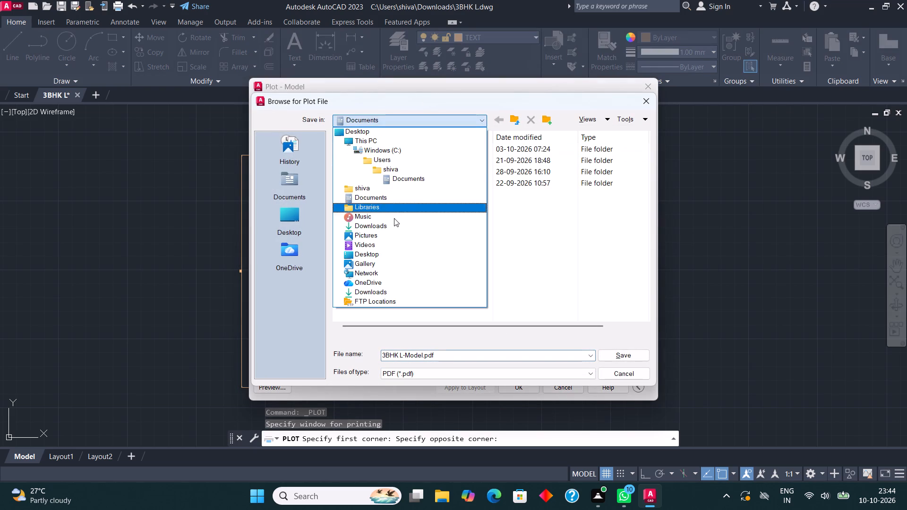
left_click(393, 227)
left_click(602, 359)
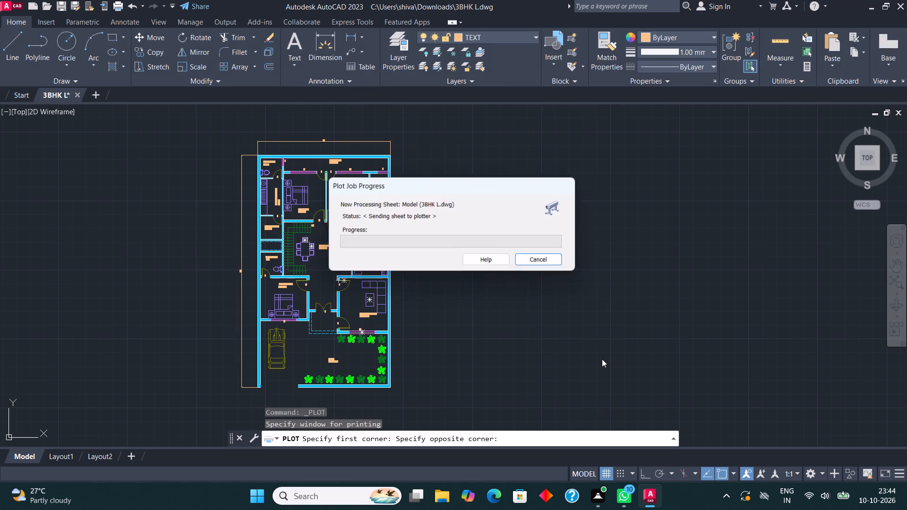
Look over the plotted floor plan PDF down to the lawn, and close it.
scroll(372, 223, "down", 4)
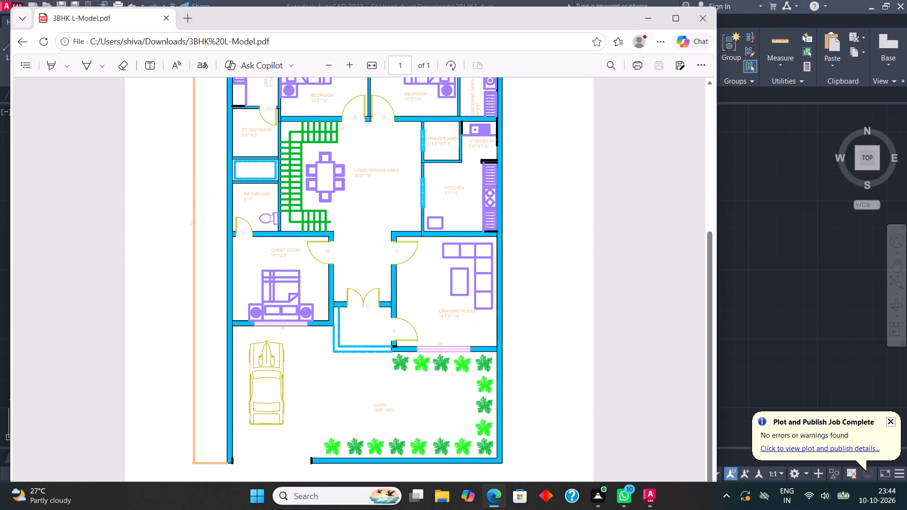
scroll(379, 240, "down", 4)
left_click(699, 18)
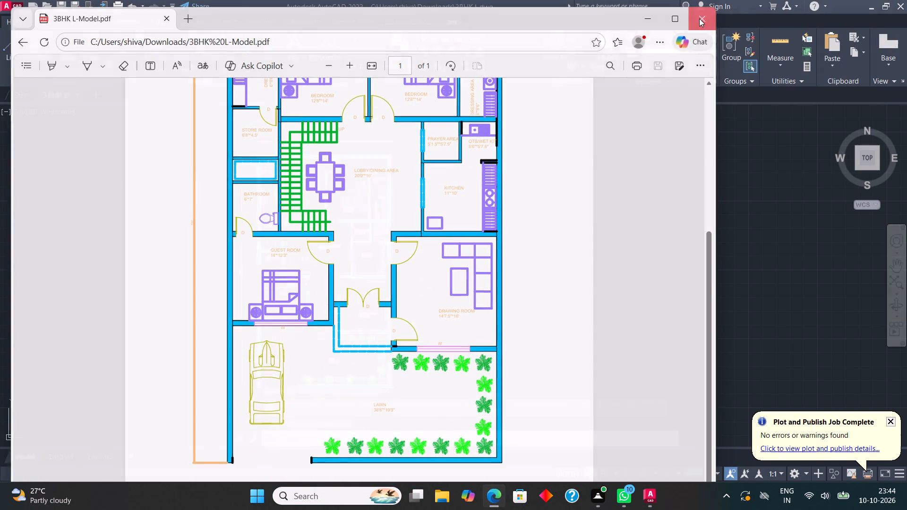
Export the drawing in DWF format as 3BHK L.dwf in the Downloads folder.
left_click(6, 3)
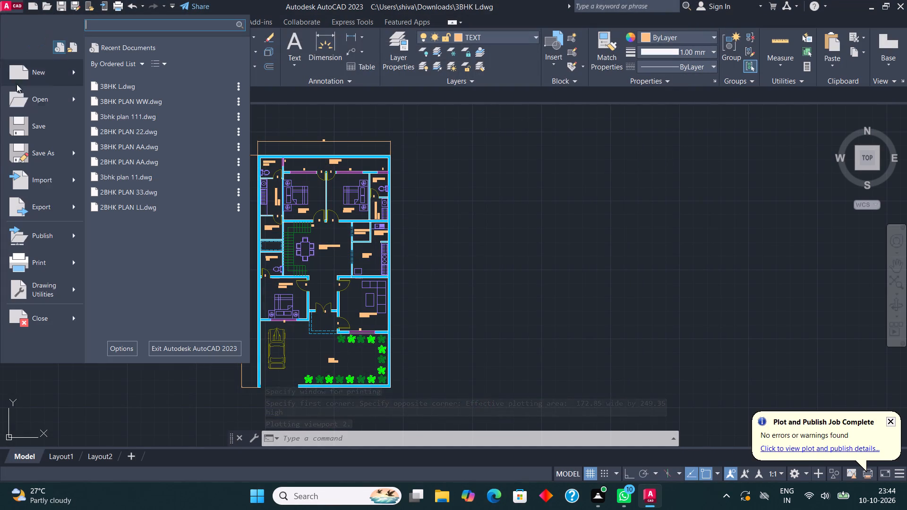
left_click(31, 204)
left_click(133, 91)
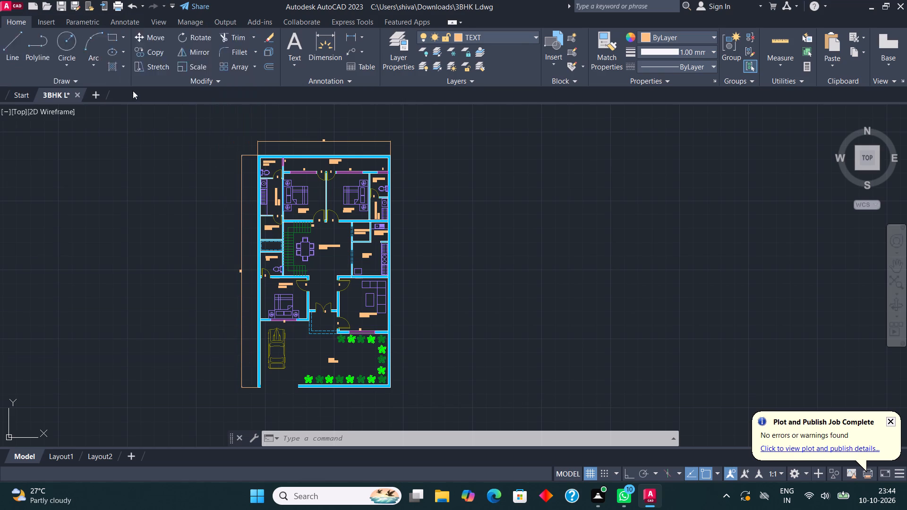
left_click(632, 345)
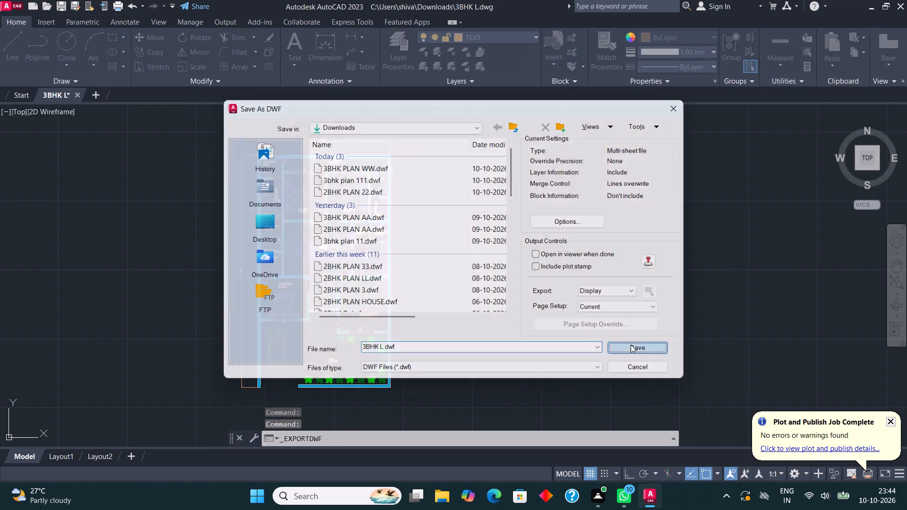